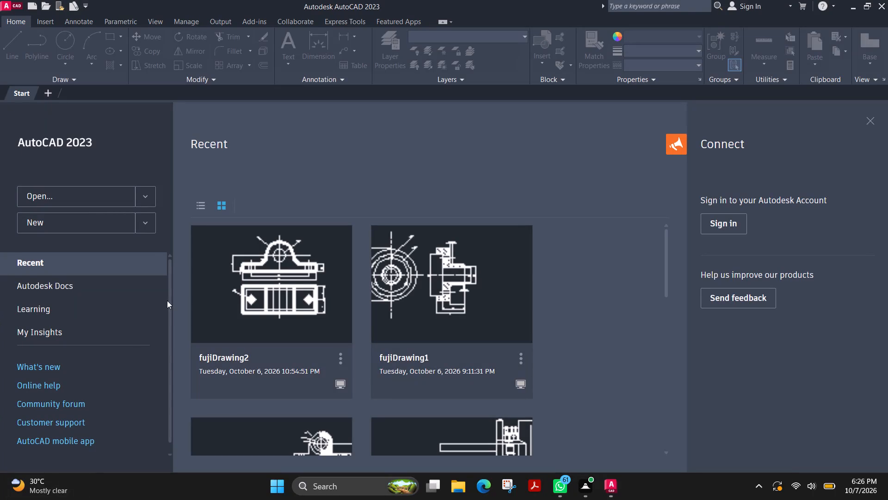
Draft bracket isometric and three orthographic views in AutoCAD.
Create a new blank drawing.
{"action": "left_click", "coordinate": [115, 231]}
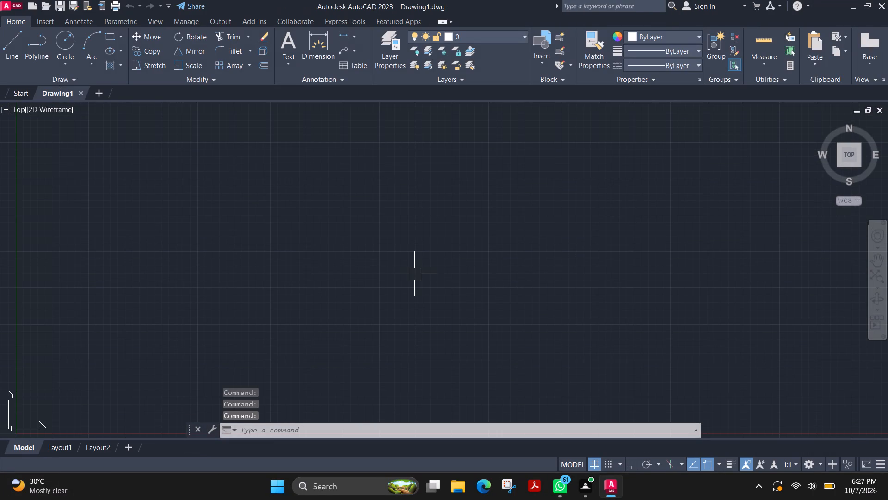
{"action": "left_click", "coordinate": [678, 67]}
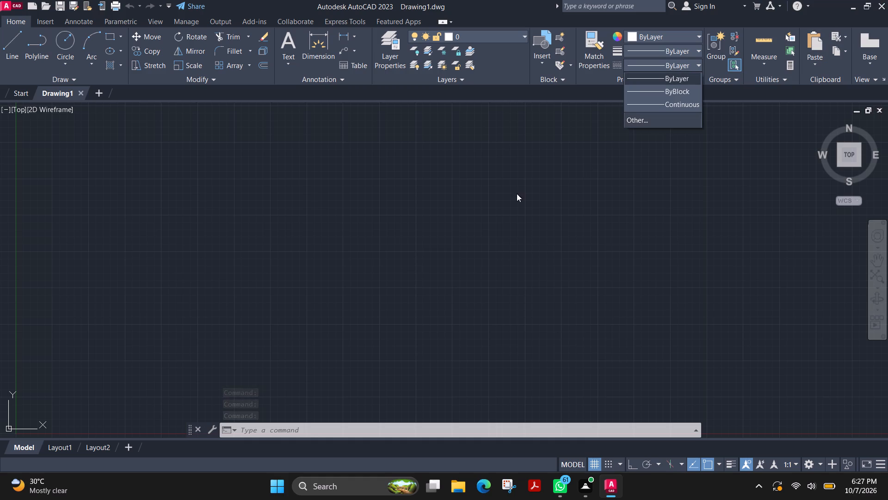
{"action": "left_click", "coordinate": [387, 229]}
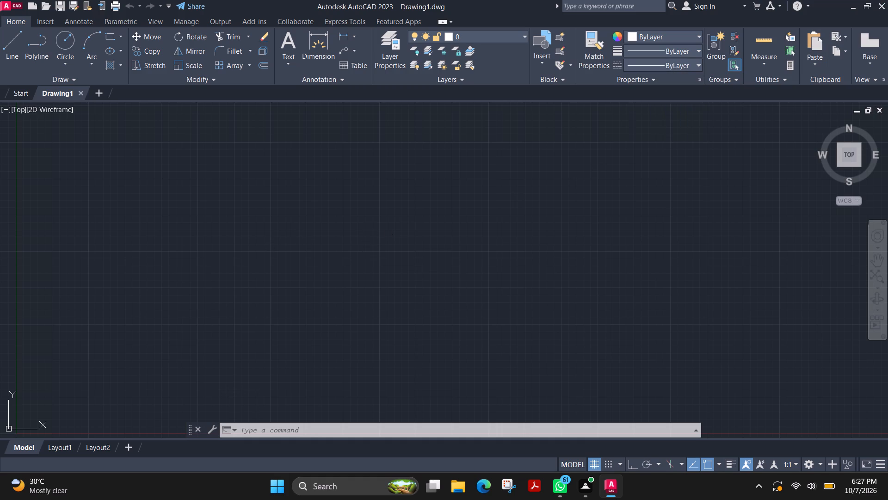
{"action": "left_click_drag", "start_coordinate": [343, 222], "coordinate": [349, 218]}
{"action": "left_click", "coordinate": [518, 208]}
Configure the drawing units to decimal length with 0.0 precision and an insertion scale of millimeters.
{"action": "type", "text": "unit"}
{"action": "key", "text": "Return"}
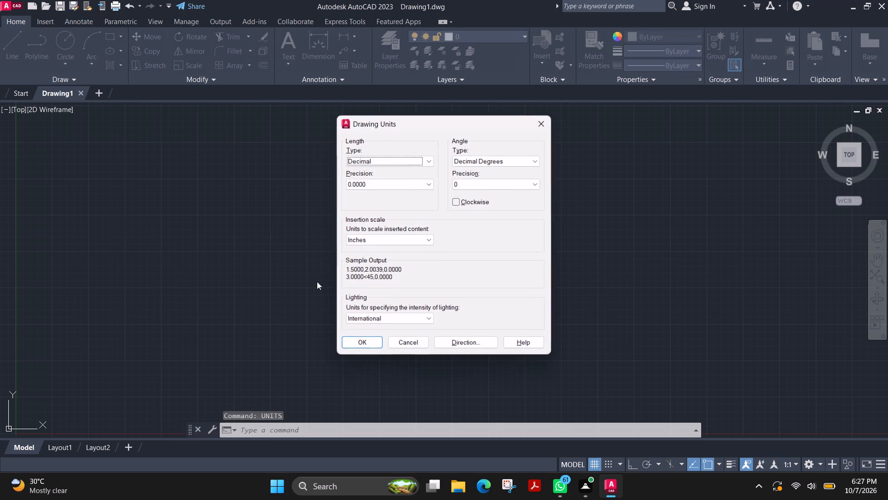
{"action": "left_click", "coordinate": [413, 186]}
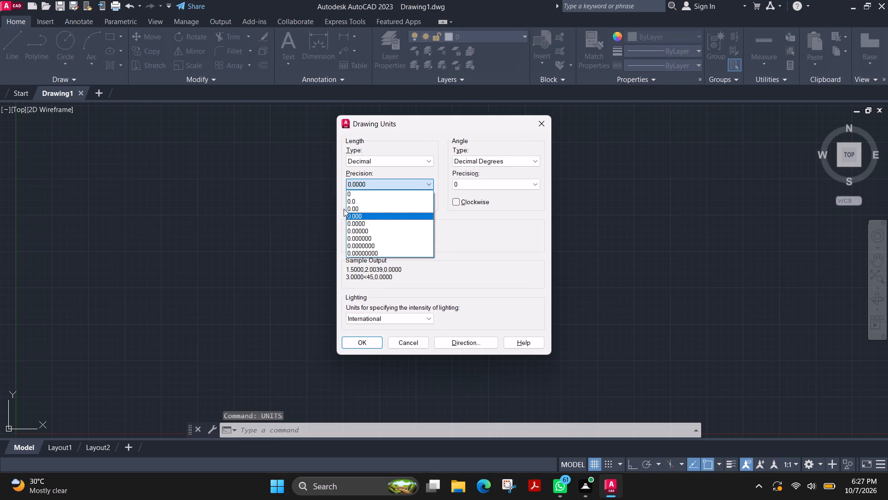
{"action": "left_click", "coordinate": [360, 203]}
{"action": "left_click", "coordinate": [385, 163]}
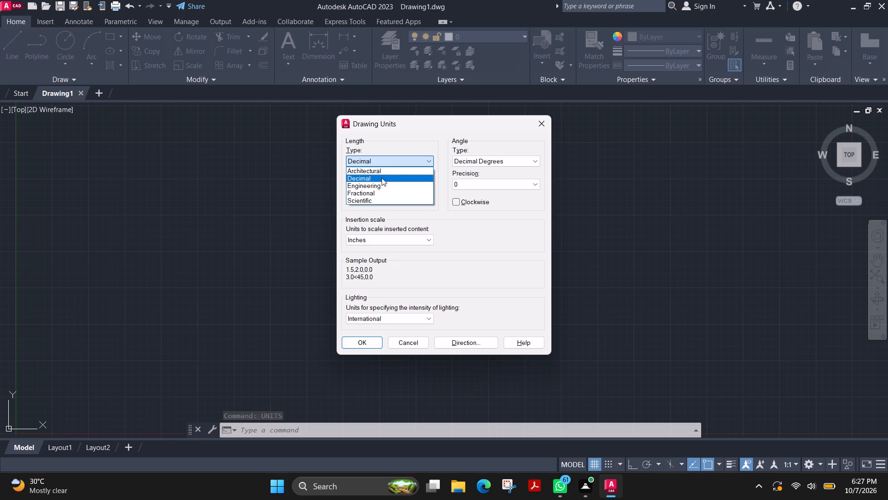
{"action": "left_click", "coordinate": [382, 178]}
{"action": "left_click", "coordinate": [377, 237]}
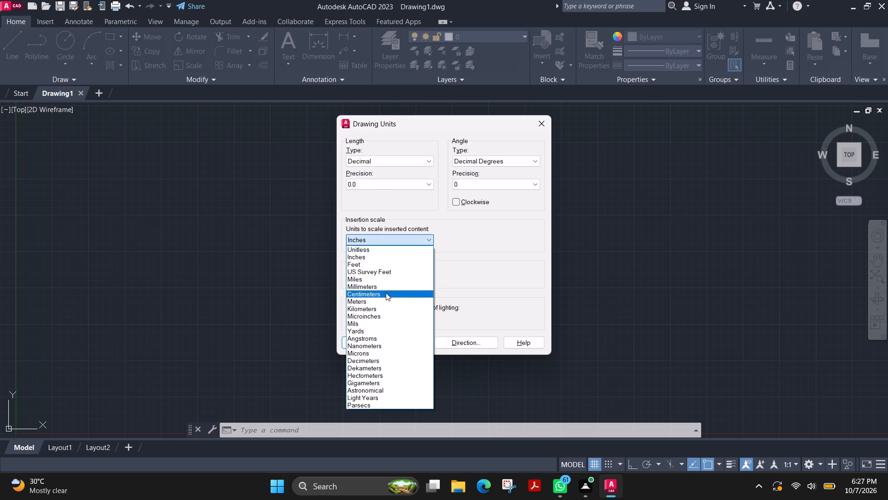
{"action": "left_click", "coordinate": [381, 287]}
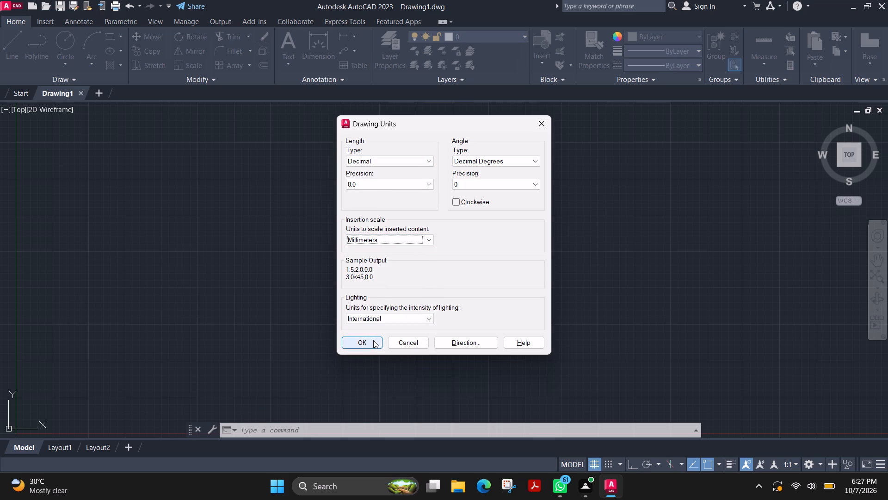
{"action": "left_click", "coordinate": [373, 340]}
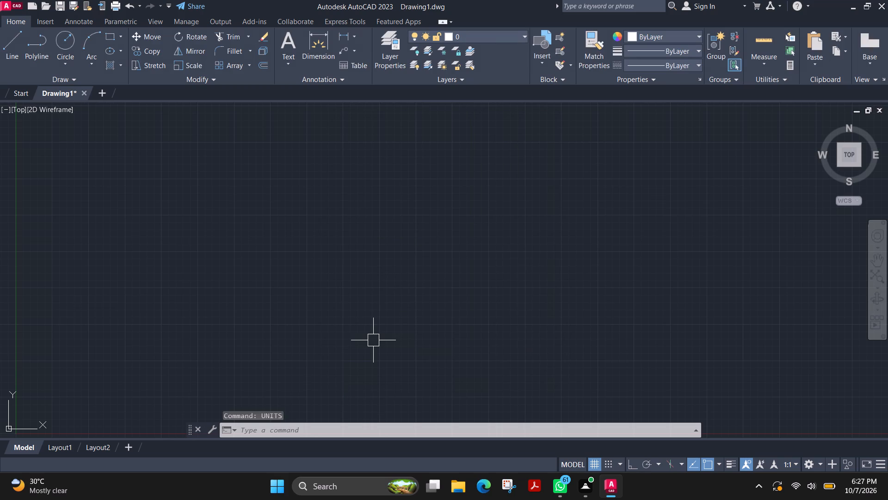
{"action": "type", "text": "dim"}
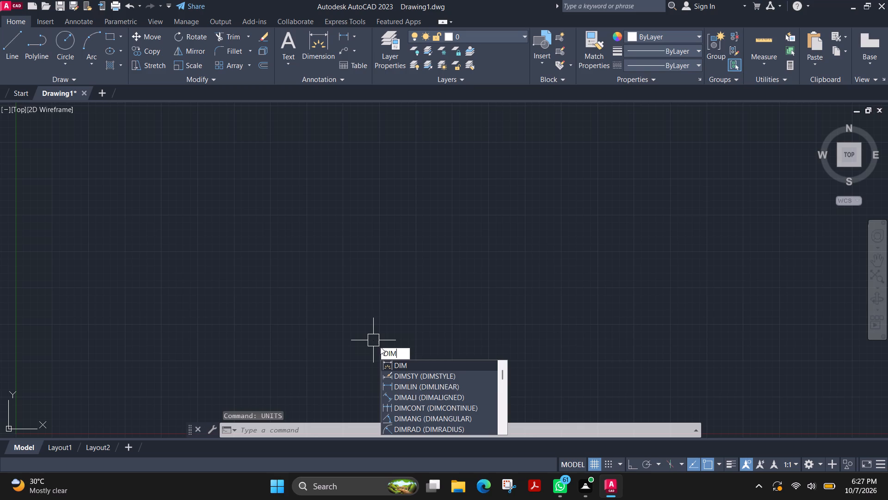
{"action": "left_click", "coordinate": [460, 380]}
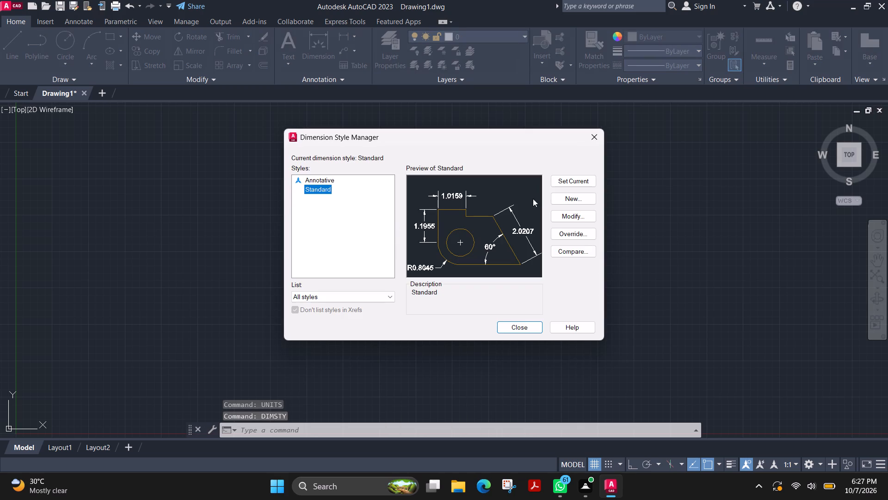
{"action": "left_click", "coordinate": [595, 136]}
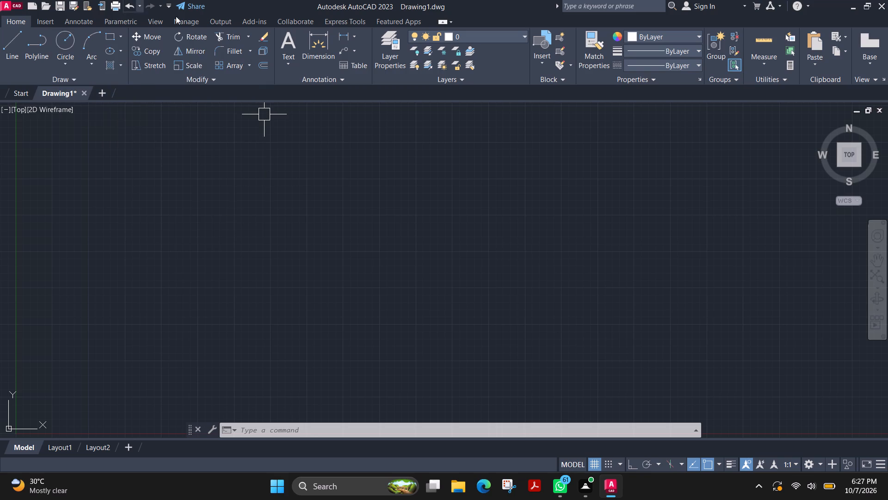
Turn on isometric drafting with isoplane Top and cycle through the isoplanes back to Top.
{"action": "left_click", "coordinate": [679, 465]}
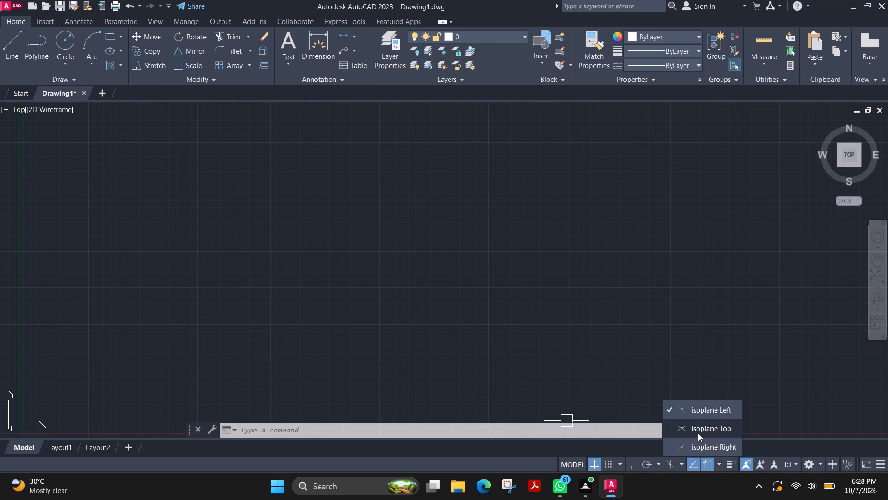
{"action": "left_click", "coordinate": [698, 433]}
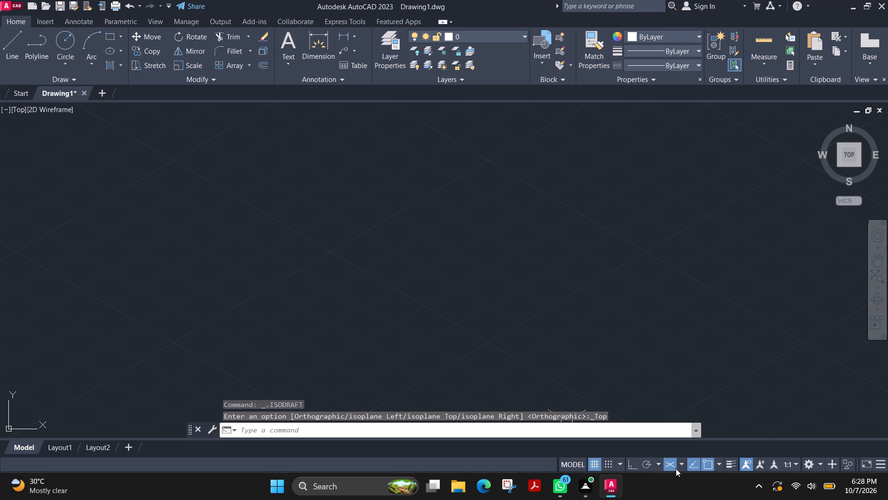
{"action": "key", "text": "F5"}
{"action": "key", "text": "F5"}
{"action": "key", "text": "F5"}
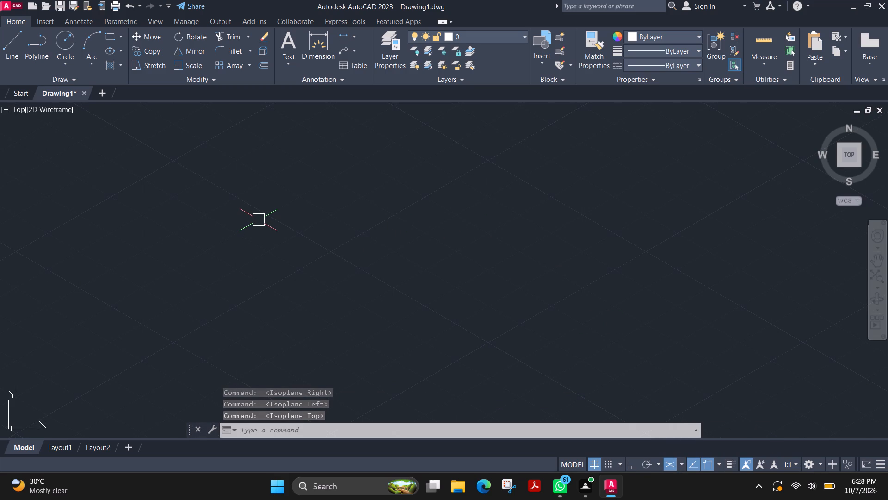
Try starting a line on isoplane Right and turn on Ortho mode, leaving the line undrawn.
{"action": "scroll", "coordinate": [328, 198], "scroll_direction": "down", "scroll_amount": 2}
{"action": "scroll", "coordinate": [328, 198], "scroll_direction": "up", "scroll_amount": 1}
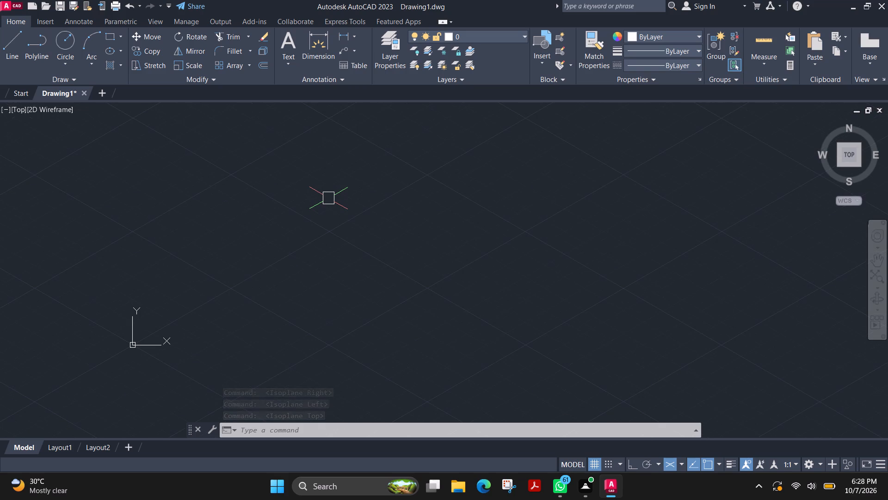
{"action": "left_click", "coordinate": [6, 43]}
{"action": "scroll", "coordinate": [423, 183], "scroll_direction": "up", "scroll_amount": 2}
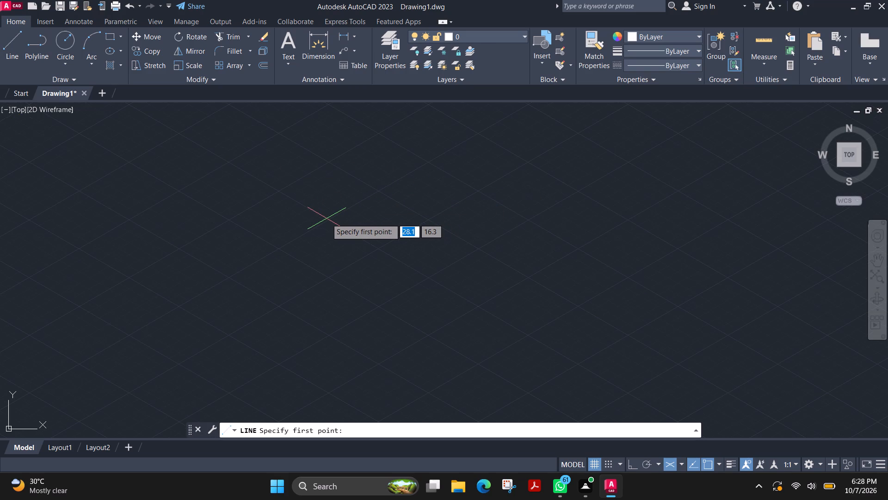
{"action": "key", "text": "F5"}
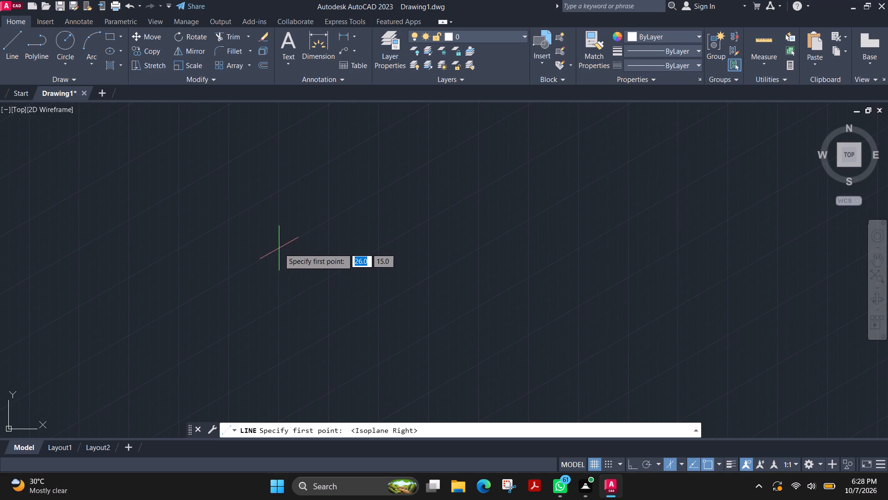
{"action": "left_click", "coordinate": [279, 248]}
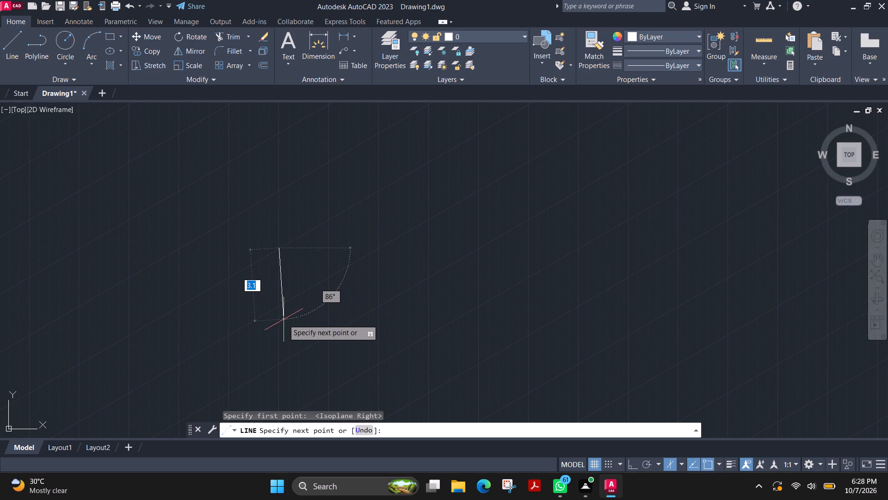
{"action": "key", "text": "F8"}
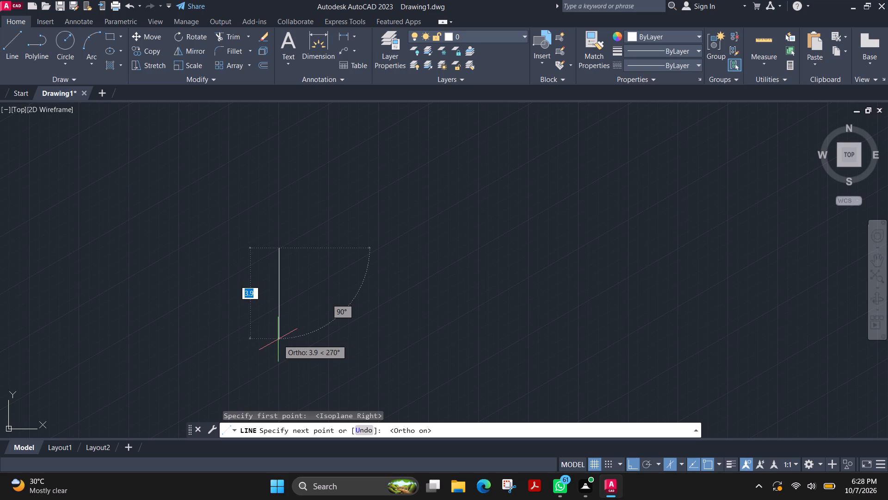
{"action": "key", "text": "Escape"}
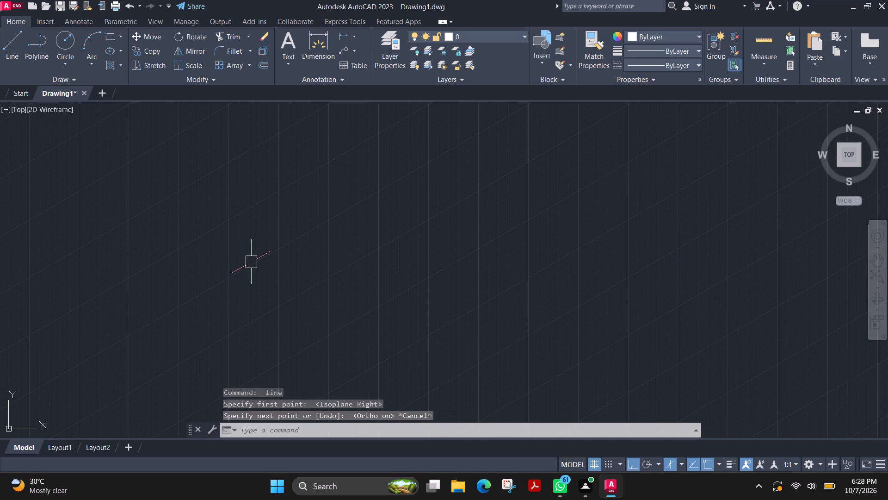
Cycle the isometric drafting plane to isoplane Left, keeping dynamic UCS on.
{"action": "key", "text": "F6"}
{"action": "key", "text": "F6"}
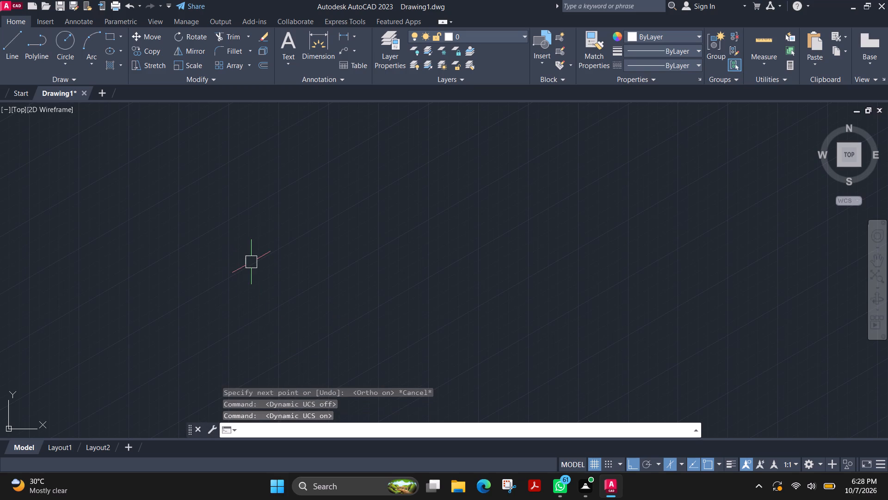
{"action": "key", "text": "F5"}
{"action": "key", "text": "F5"}
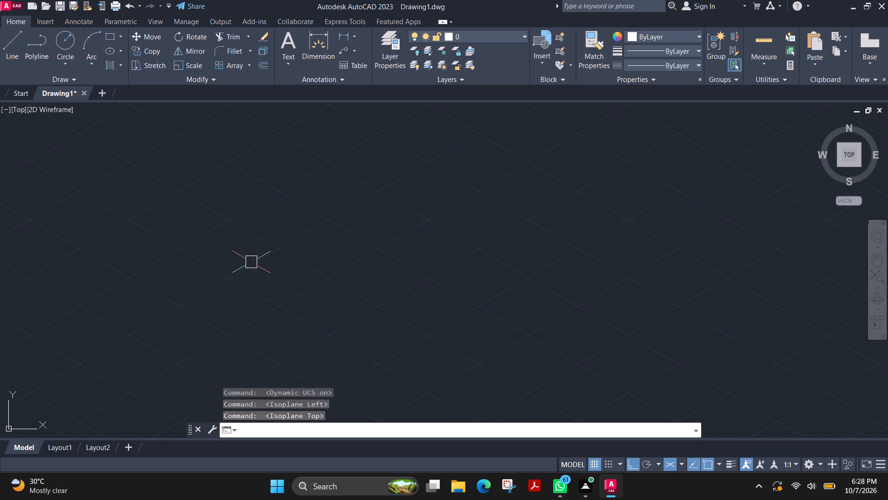
{"action": "key", "text": "F5"}
{"action": "key", "text": "F5"}
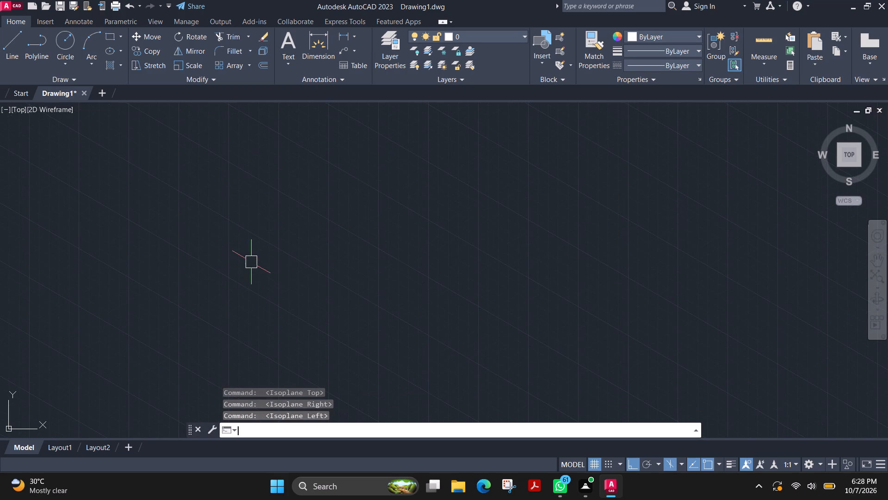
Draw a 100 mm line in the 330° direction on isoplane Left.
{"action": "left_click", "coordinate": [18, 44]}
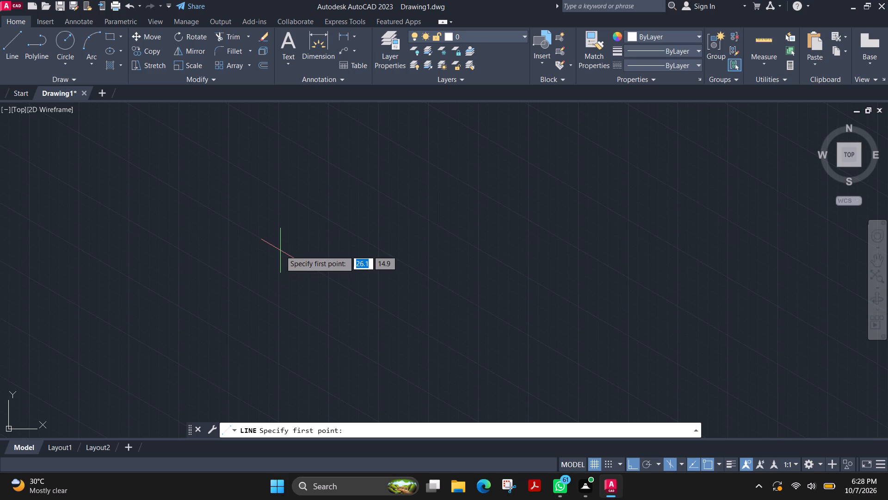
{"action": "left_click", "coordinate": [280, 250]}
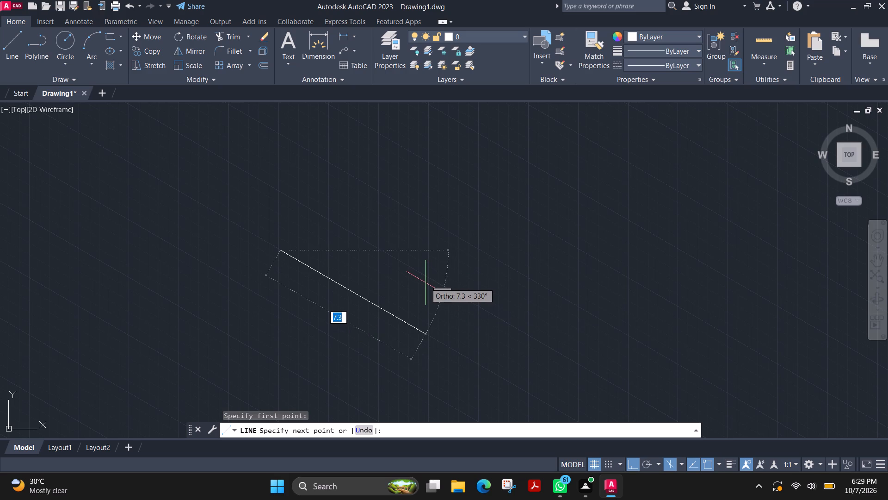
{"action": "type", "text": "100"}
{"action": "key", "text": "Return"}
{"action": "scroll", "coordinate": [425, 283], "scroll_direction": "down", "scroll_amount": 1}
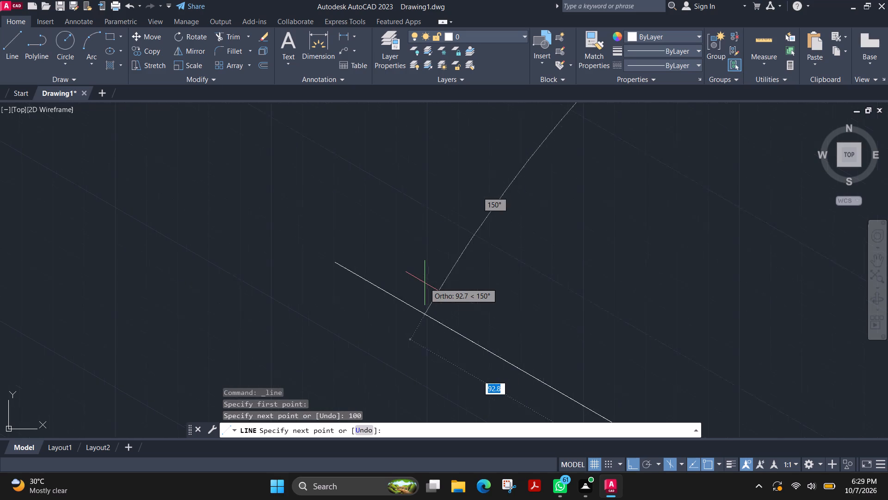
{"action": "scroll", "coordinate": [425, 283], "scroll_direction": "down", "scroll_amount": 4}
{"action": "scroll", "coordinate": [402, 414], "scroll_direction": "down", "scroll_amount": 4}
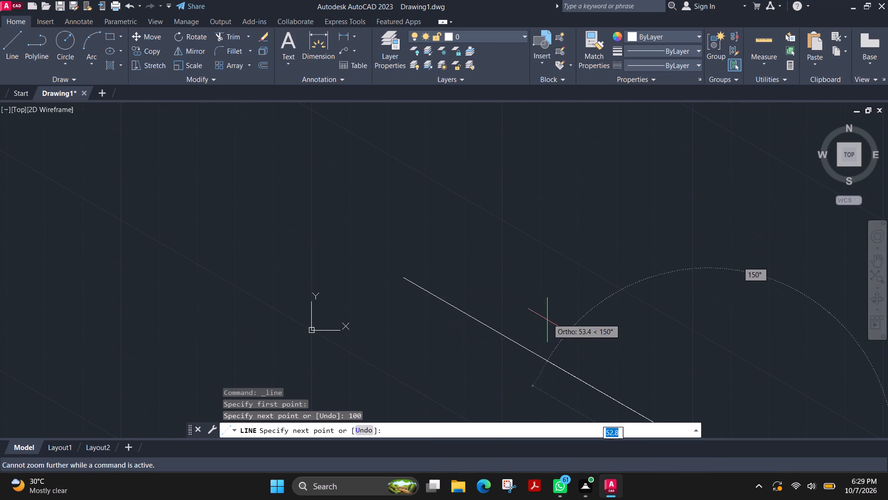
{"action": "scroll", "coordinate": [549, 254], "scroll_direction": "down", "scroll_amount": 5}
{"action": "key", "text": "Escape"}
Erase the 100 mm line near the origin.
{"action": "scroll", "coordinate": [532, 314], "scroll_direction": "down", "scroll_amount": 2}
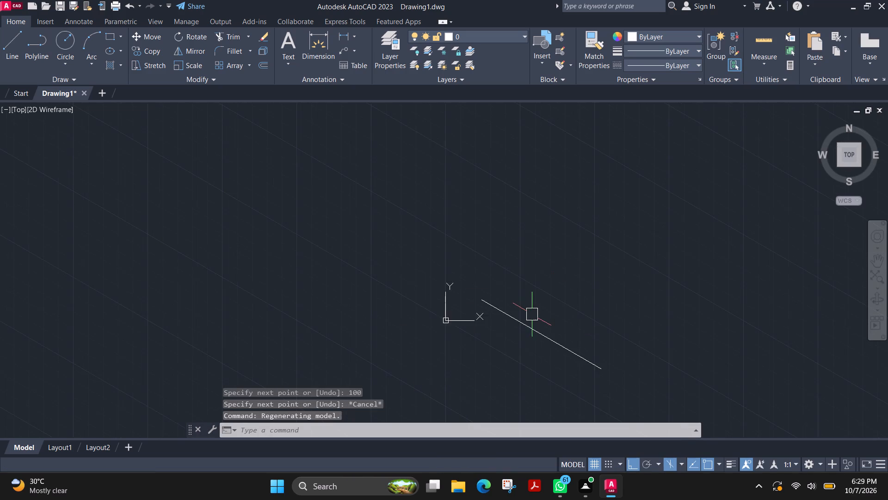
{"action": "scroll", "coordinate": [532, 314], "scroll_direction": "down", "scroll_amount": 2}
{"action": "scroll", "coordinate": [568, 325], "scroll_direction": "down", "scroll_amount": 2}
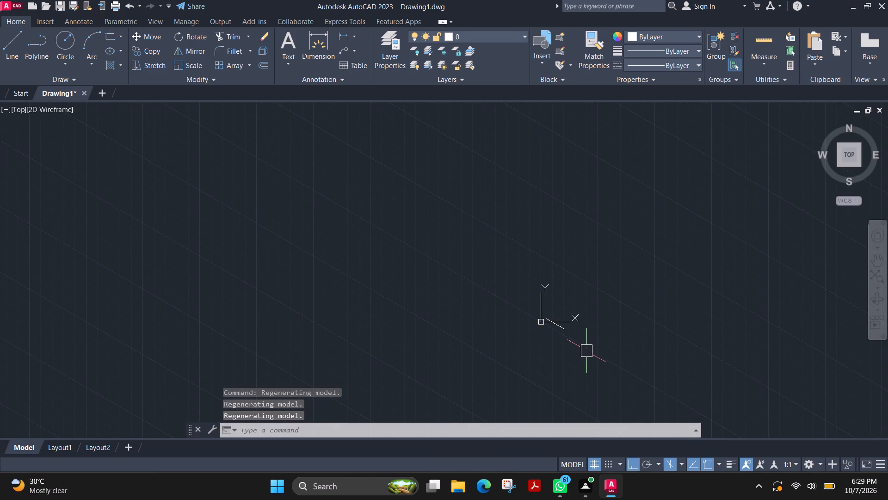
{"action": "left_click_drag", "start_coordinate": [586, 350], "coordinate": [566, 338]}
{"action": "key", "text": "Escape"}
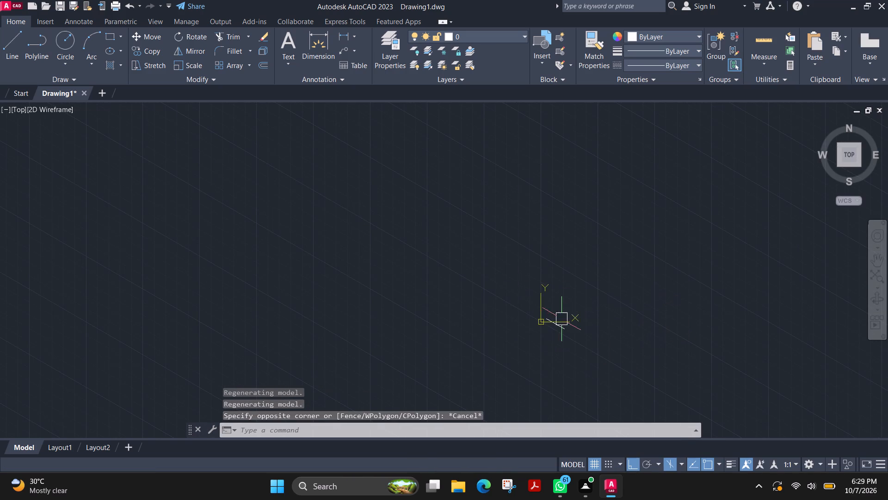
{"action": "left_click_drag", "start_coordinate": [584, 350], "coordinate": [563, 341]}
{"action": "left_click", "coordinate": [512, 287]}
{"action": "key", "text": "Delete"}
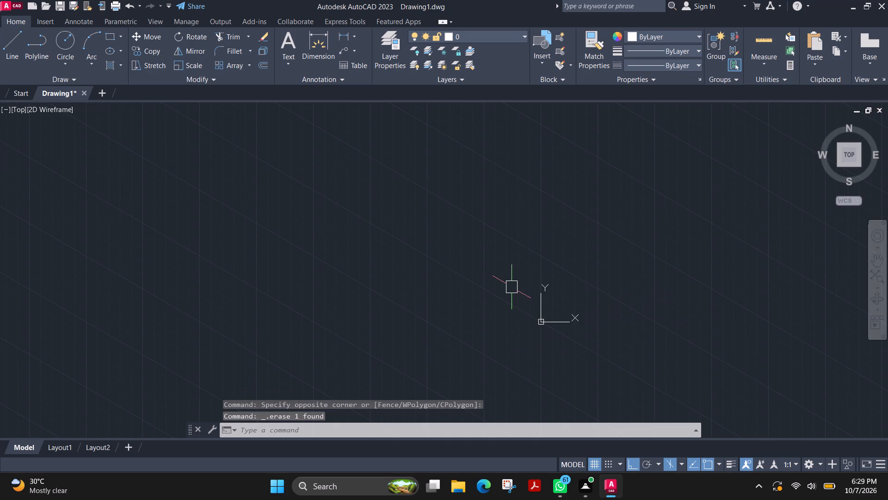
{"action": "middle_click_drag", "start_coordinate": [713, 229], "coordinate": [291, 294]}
Draw a 100 mm line in the 330° direction on isoplane Left, in an empty area away from the origin.
{"action": "middle_click_drag", "start_coordinate": [291, 294], "coordinate": [179, 334]}
{"action": "scroll", "coordinate": [403, 227], "scroll_direction": "down", "scroll_amount": 1}
{"action": "scroll", "coordinate": [705, 208], "scroll_direction": "down", "scroll_amount": 1}
{"action": "middle_click_drag", "start_coordinate": [708, 194], "coordinate": [161, 379]}
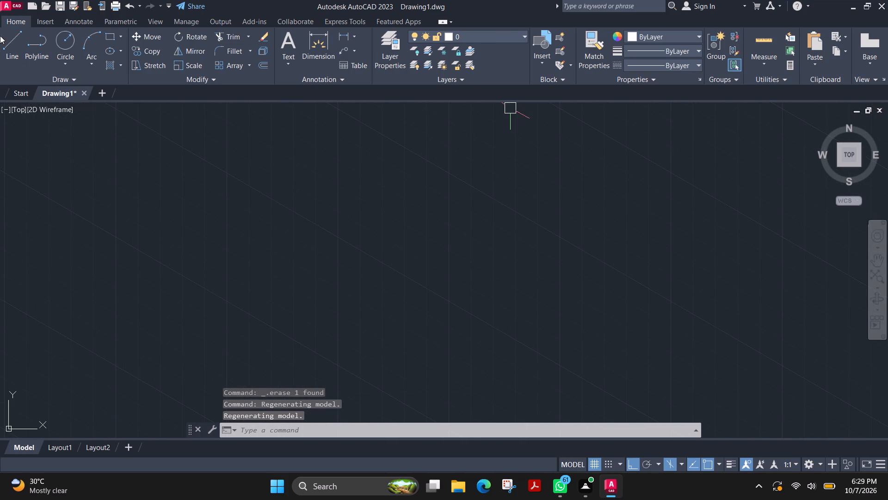
{"action": "left_click", "coordinate": [9, 40]}
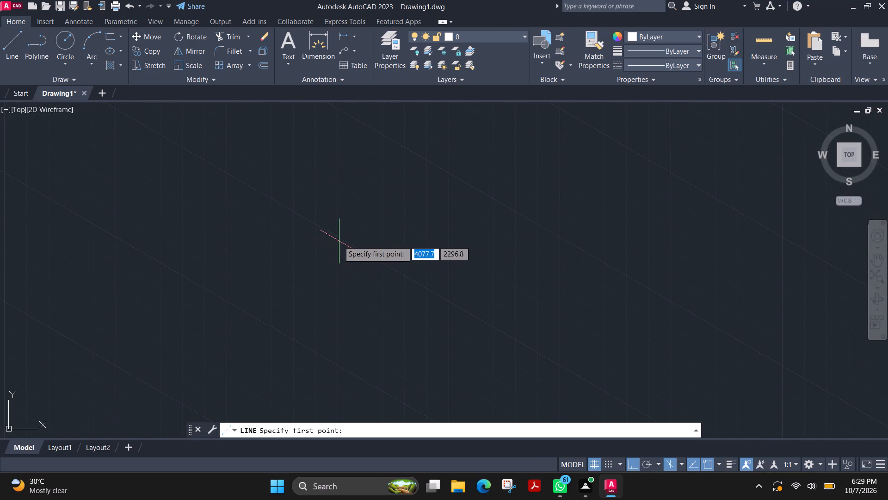
{"action": "left_click", "coordinate": [339, 239]}
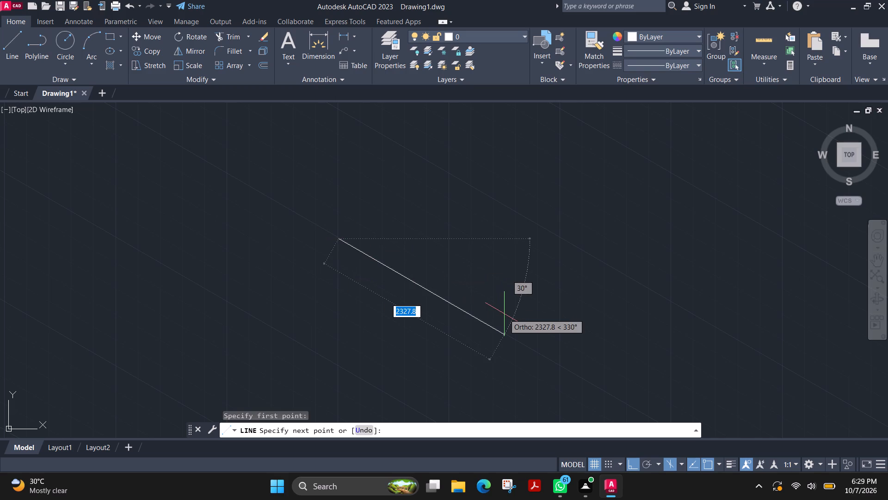
{"action": "type", "text": "100"}
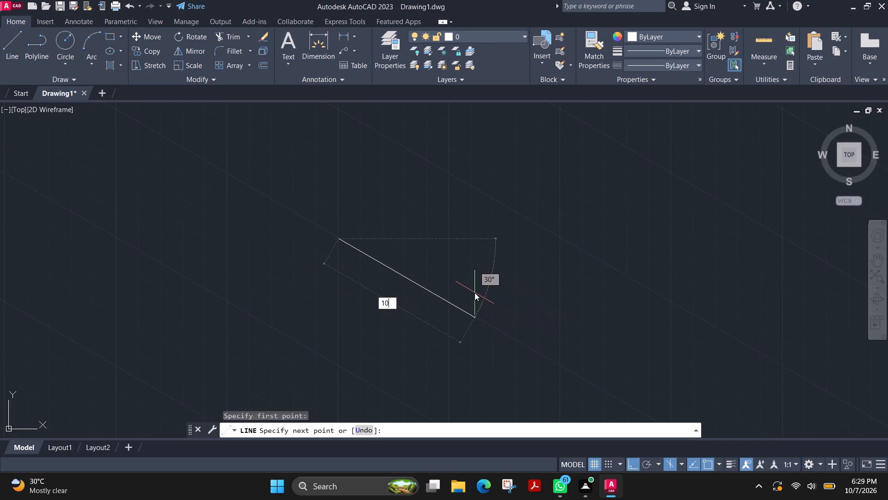
{"action": "key", "text": "Return"}
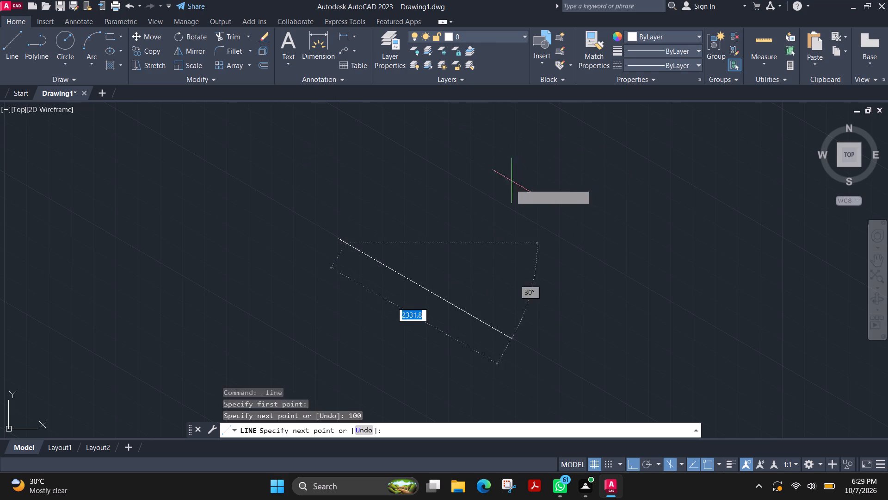
{"action": "key", "text": "Escape"}
Switch to isoplane Right and draw a 75 mm line vertically upward from the upper end of the 100 mm line.
{"action": "scroll", "coordinate": [338, 252], "scroll_direction": "up", "scroll_amount": 1}
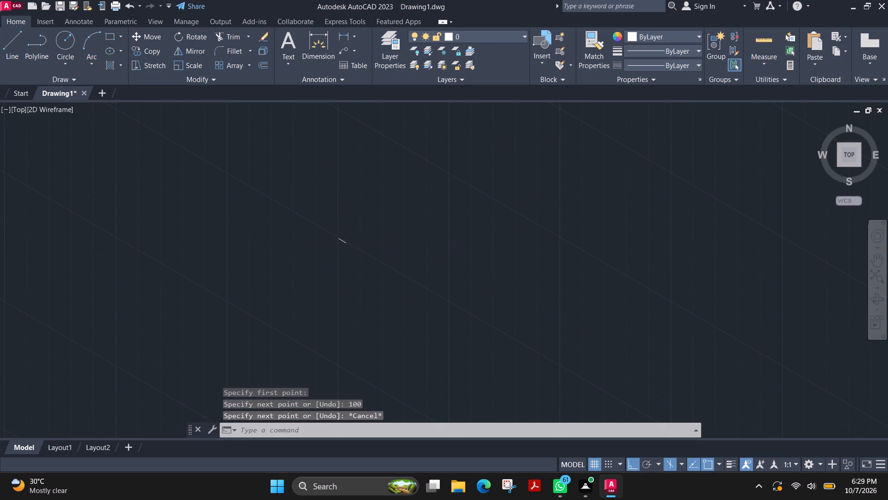
{"action": "scroll", "coordinate": [362, 202], "scroll_direction": "up", "scroll_amount": 3}
{"action": "scroll", "coordinate": [277, 321], "scroll_direction": "up", "scroll_amount": 1}
{"action": "middle_click_drag", "start_coordinate": [248, 339], "coordinate": [250, 339]}
{"action": "middle_click_drag", "start_coordinate": [250, 339], "coordinate": [297, 265]}
{"action": "scroll", "coordinate": [297, 265], "scroll_direction": "up", "scroll_amount": 2}
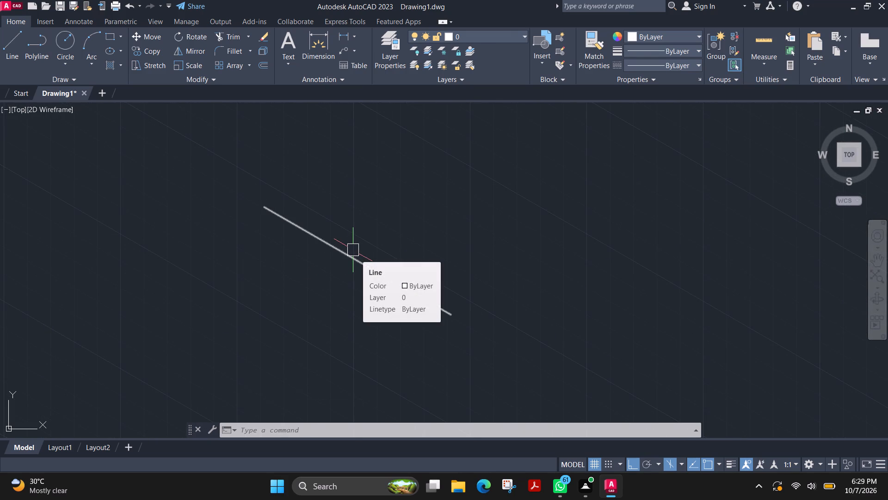
{"action": "key", "text": "F5"}
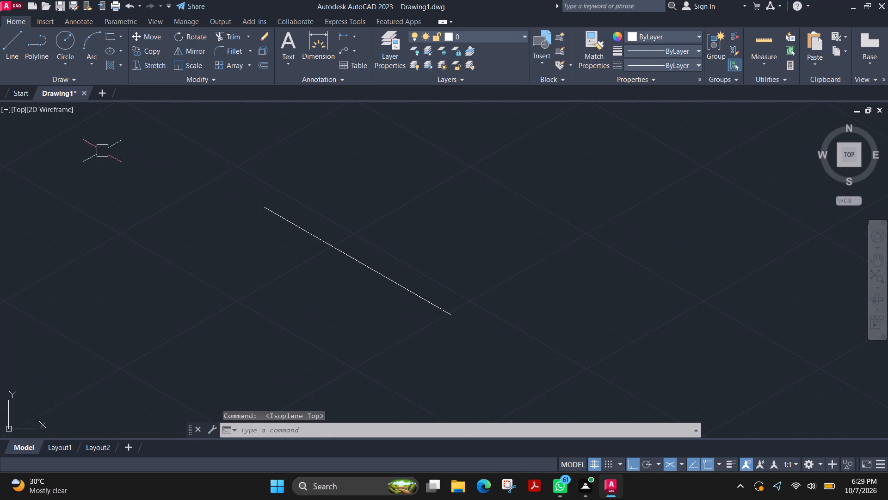
{"action": "left_click", "coordinate": [15, 55]}
{"action": "key", "text": "F5"}
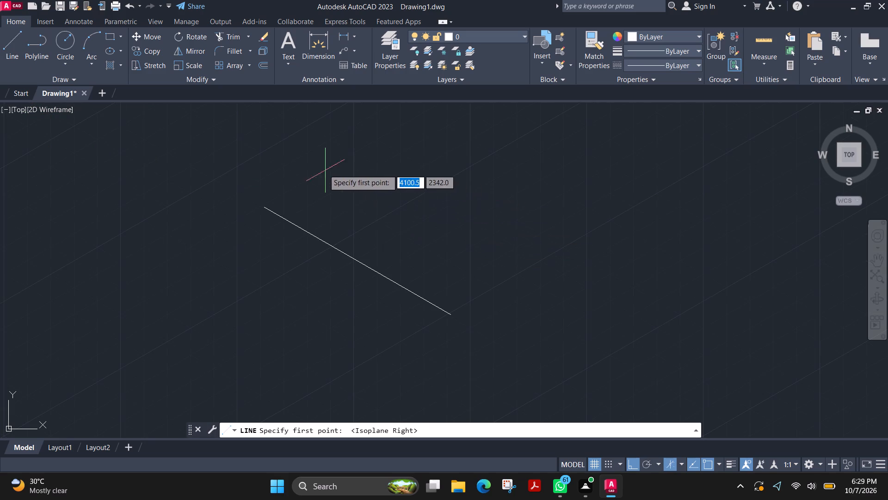
{"action": "middle_click_drag", "start_coordinate": [324, 169], "coordinate": [348, 254]}
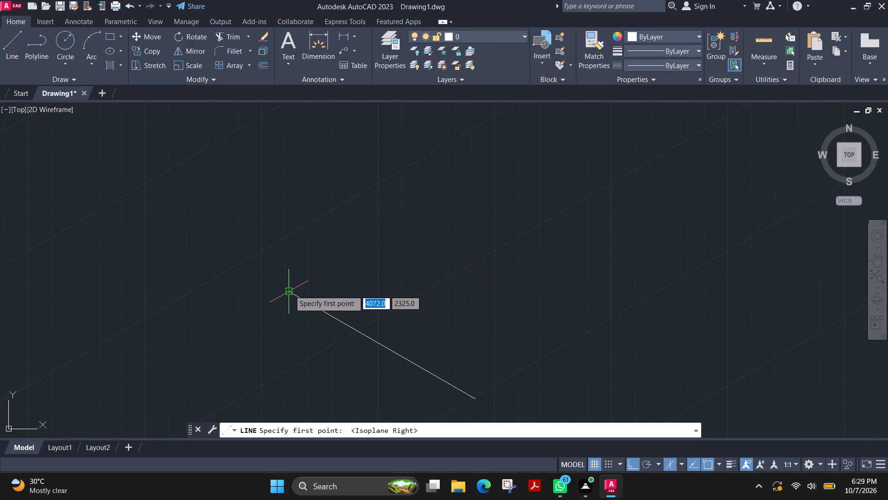
{"action": "left_click", "coordinate": [287, 293]}
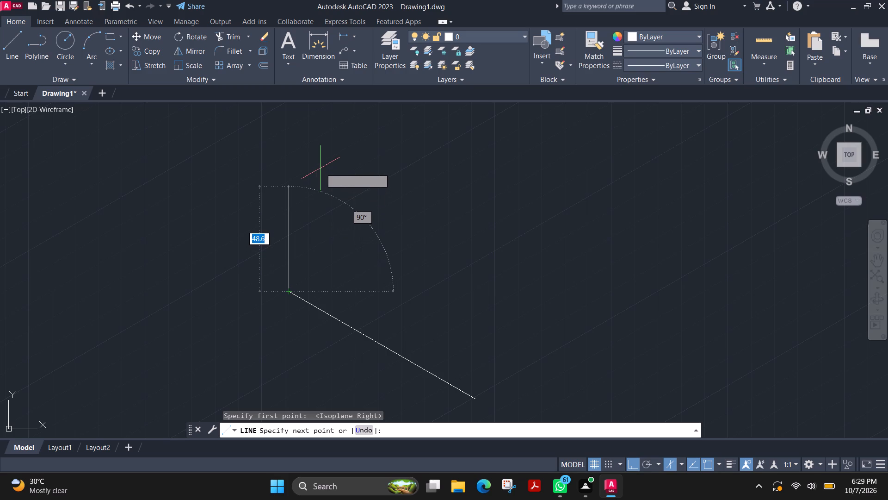
{"action": "type", "text": "75"}
{"action": "key", "text": "Return"}
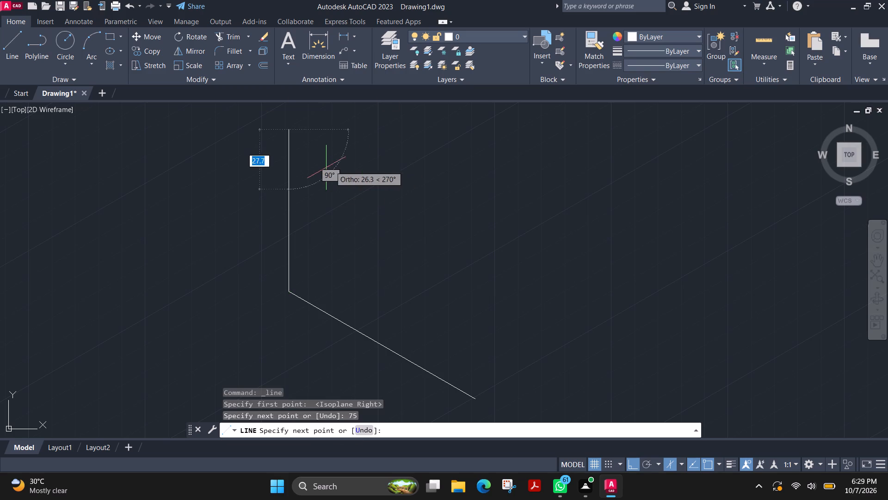
Continue the line from the top of the 75 mm vertical edge in the 30° direction on isoplane Right.
{"action": "scroll", "coordinate": [453, 139], "scroll_direction": "up", "scroll_amount": 1}
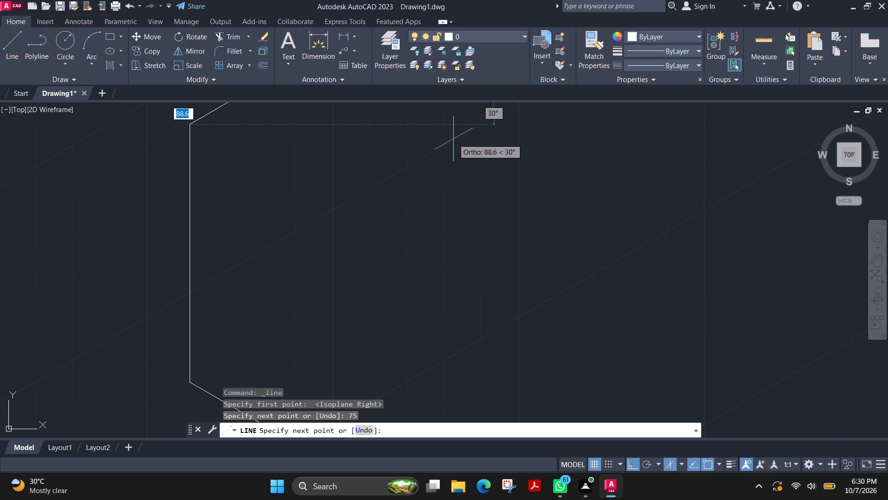
{"action": "middle_click_drag", "start_coordinate": [453, 139], "coordinate": [463, 205]}
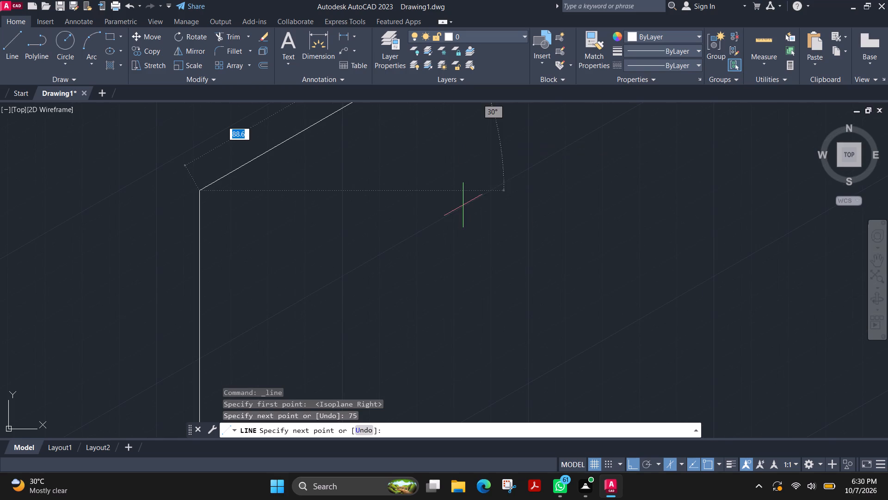
{"action": "middle_click_drag", "start_coordinate": [468, 169], "coordinate": [504, 290]}
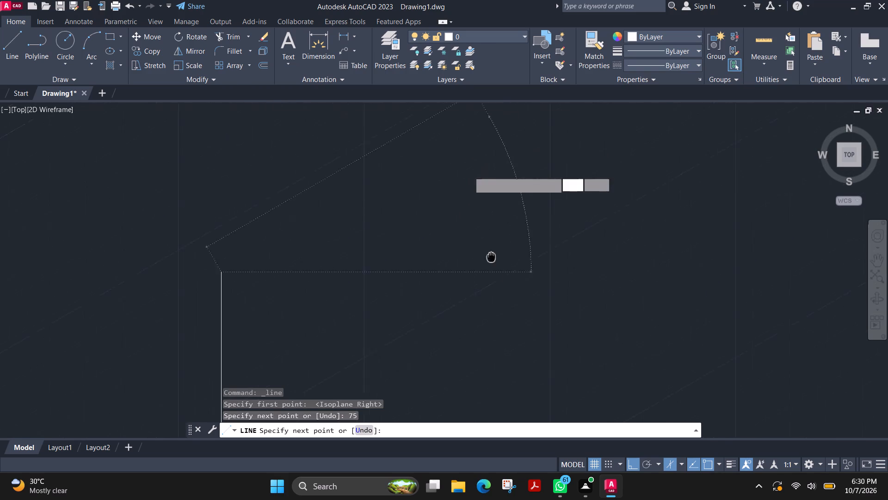
{"action": "middle_click_drag", "start_coordinate": [504, 290], "coordinate": [505, 290]}
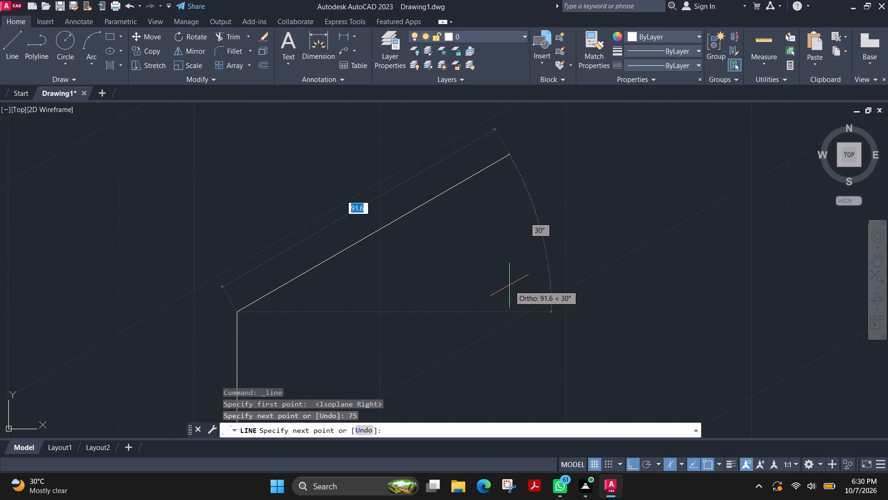
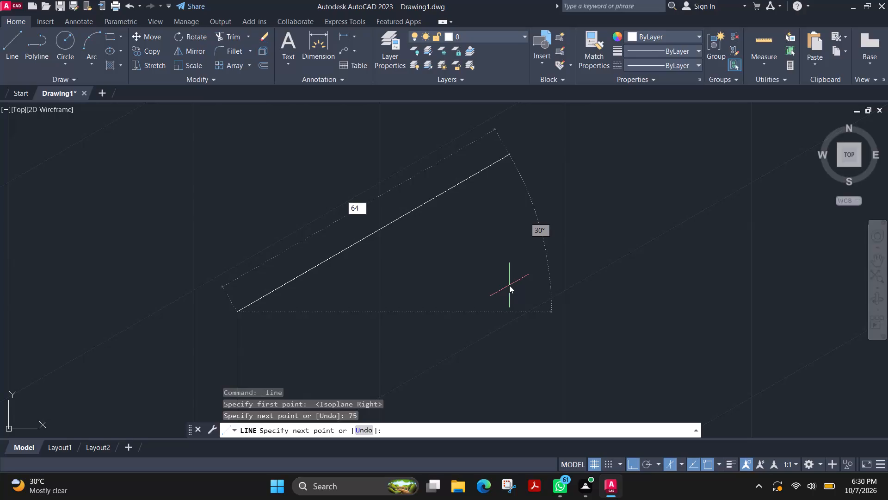
Make the 30° line from the top of the vertical edge 64 mm long and end the line.
{"action": "key", "text": "Return"}
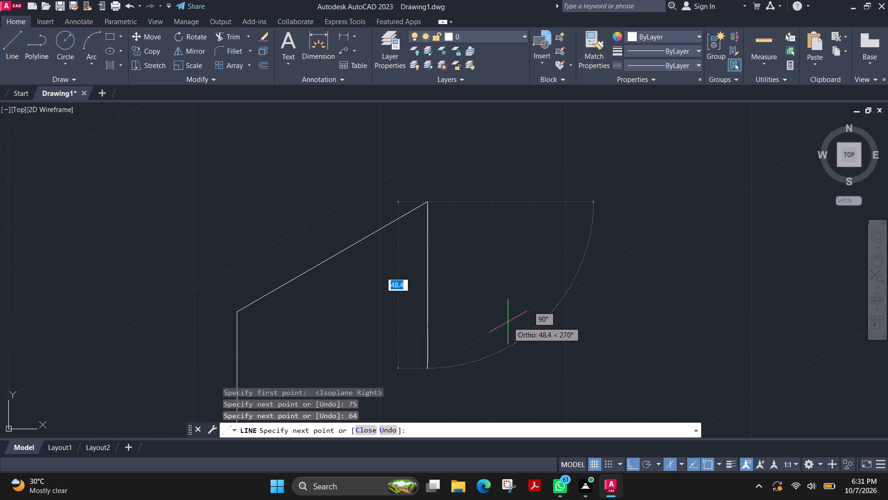
{"action": "key", "text": "Escape"}
Draw a 22 mm line vertically upward from the lower free end of the 100 mm line on isoplane Right.
{"action": "middle_click_drag", "start_coordinate": [474, 322], "coordinate": [457, 271]}
{"action": "scroll", "coordinate": [442, 238], "scroll_direction": "down", "scroll_amount": 2}
{"action": "middle_click_drag", "start_coordinate": [449, 291], "coordinate": [413, 269]}
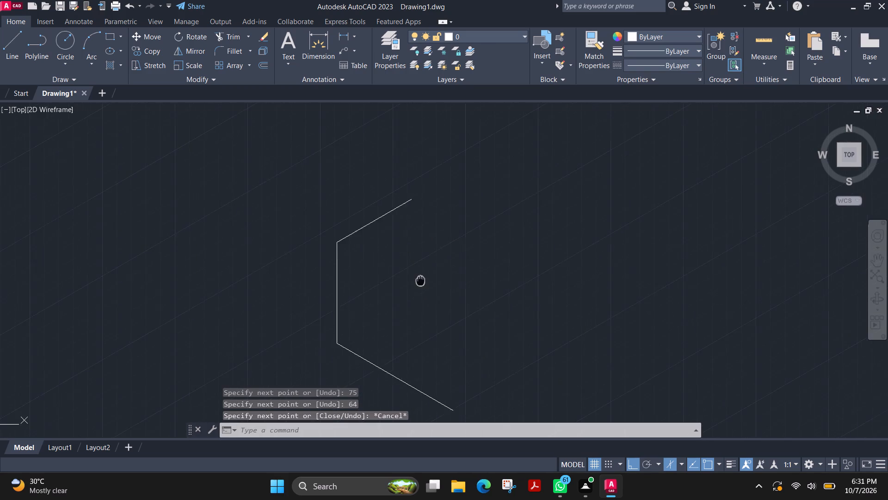
{"action": "middle_click_drag", "start_coordinate": [413, 269], "coordinate": [381, 191]}
{"action": "left_click", "coordinate": [8, 55]}
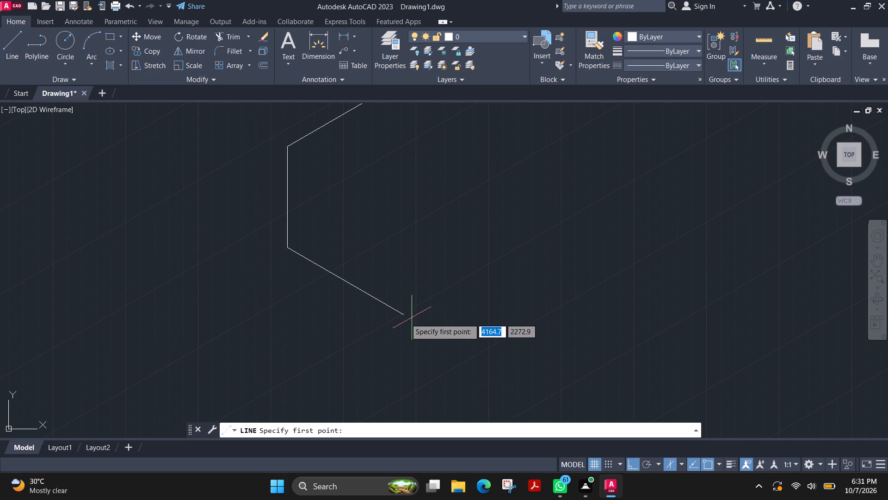
{"action": "left_click", "coordinate": [403, 316]}
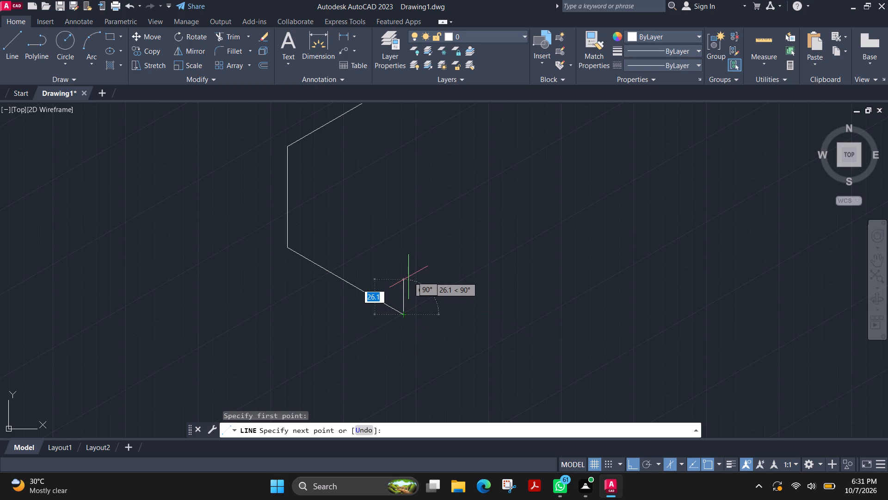
{"action": "type", "text": "22"}
{"action": "key", "text": "Return"}
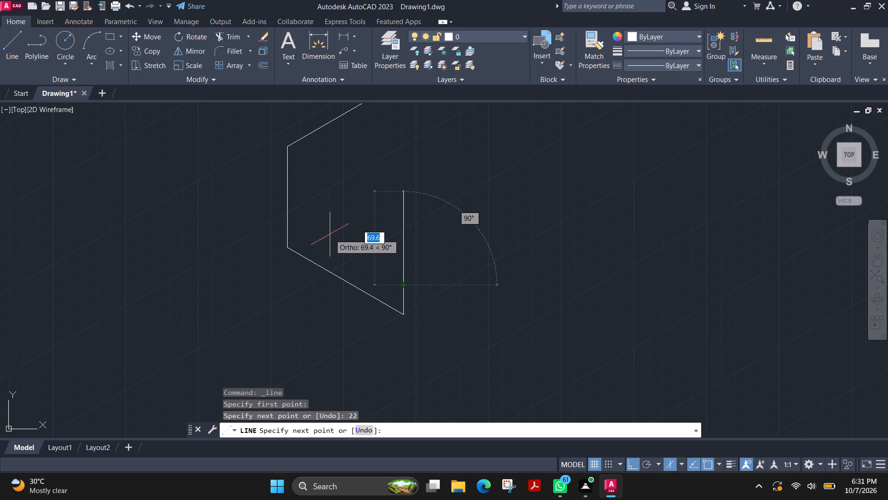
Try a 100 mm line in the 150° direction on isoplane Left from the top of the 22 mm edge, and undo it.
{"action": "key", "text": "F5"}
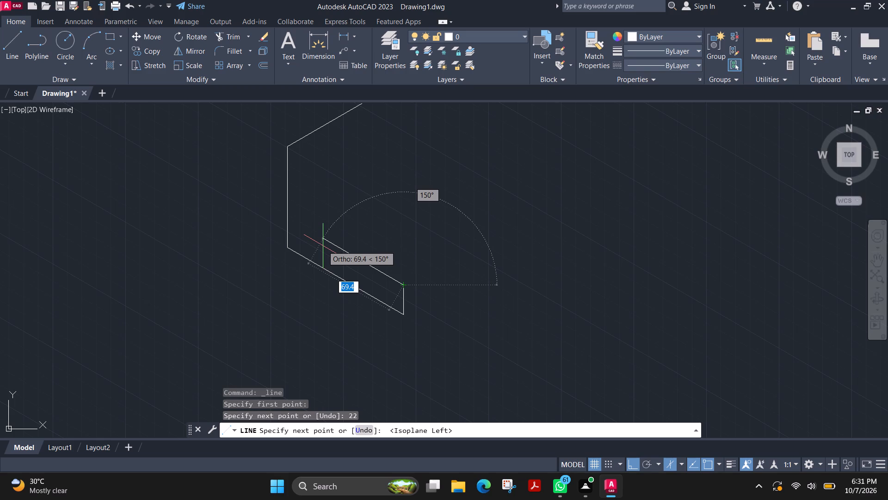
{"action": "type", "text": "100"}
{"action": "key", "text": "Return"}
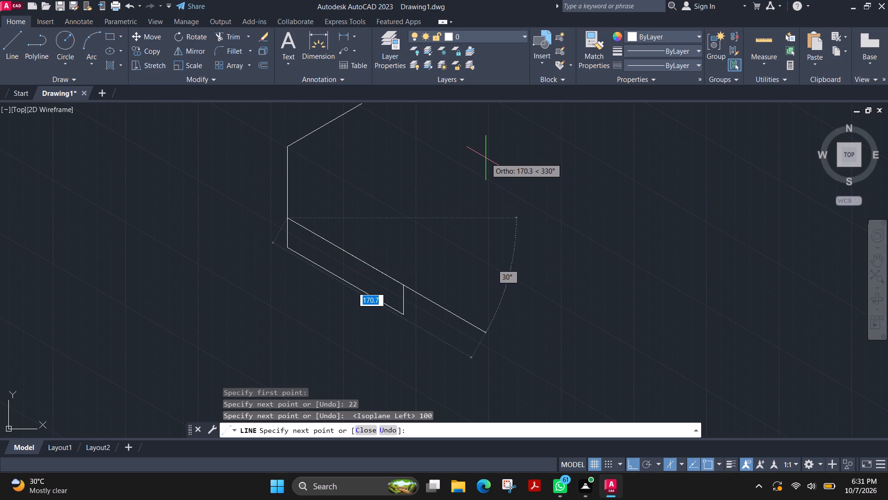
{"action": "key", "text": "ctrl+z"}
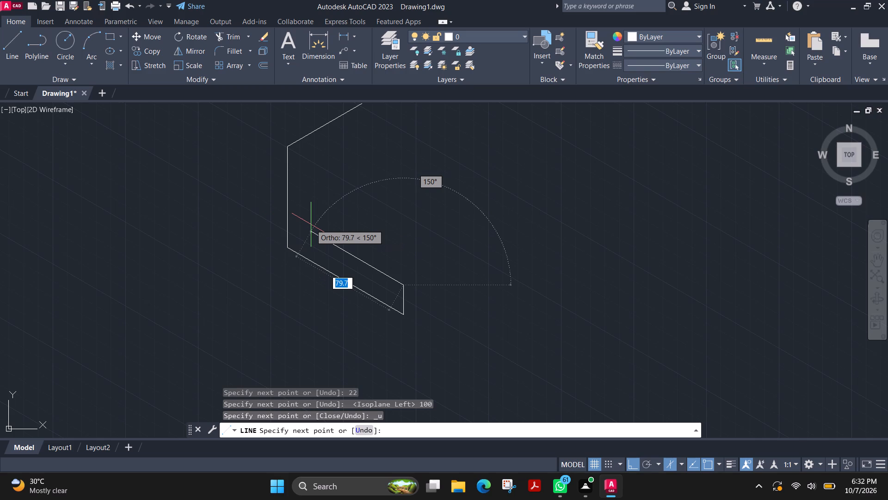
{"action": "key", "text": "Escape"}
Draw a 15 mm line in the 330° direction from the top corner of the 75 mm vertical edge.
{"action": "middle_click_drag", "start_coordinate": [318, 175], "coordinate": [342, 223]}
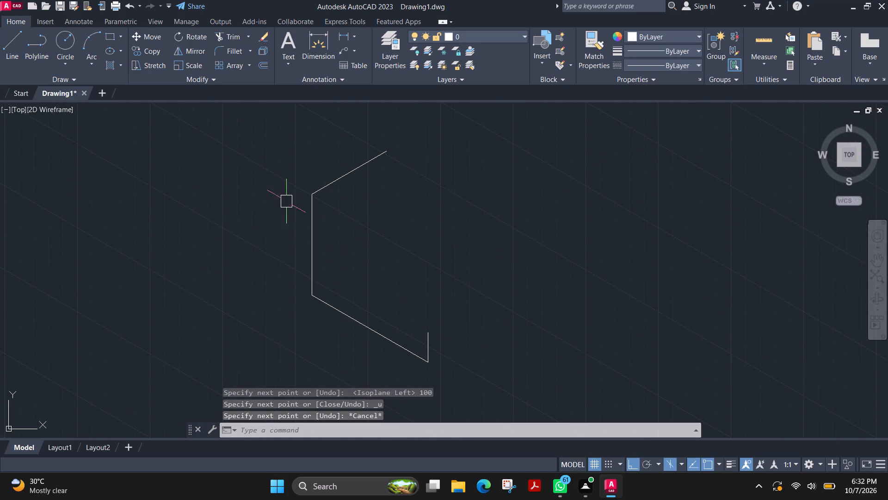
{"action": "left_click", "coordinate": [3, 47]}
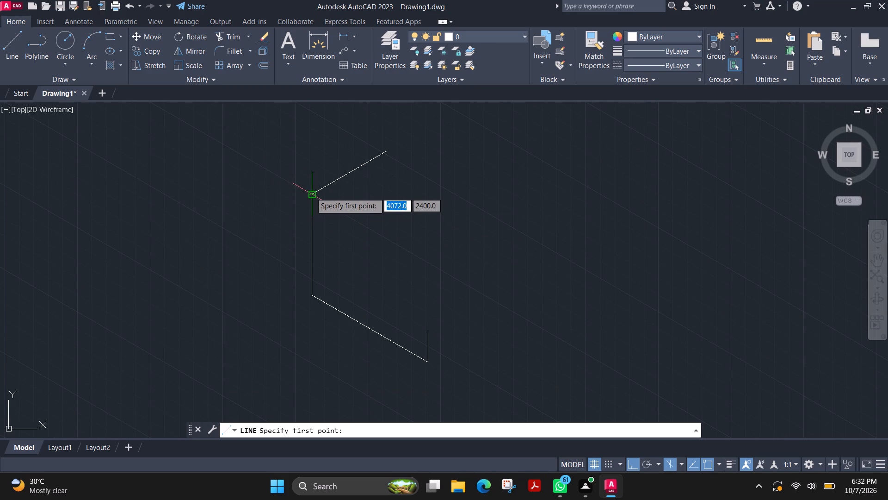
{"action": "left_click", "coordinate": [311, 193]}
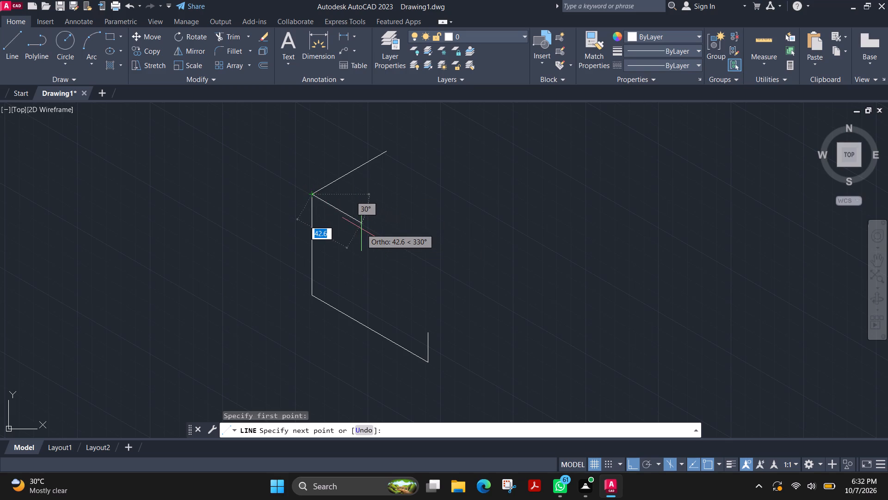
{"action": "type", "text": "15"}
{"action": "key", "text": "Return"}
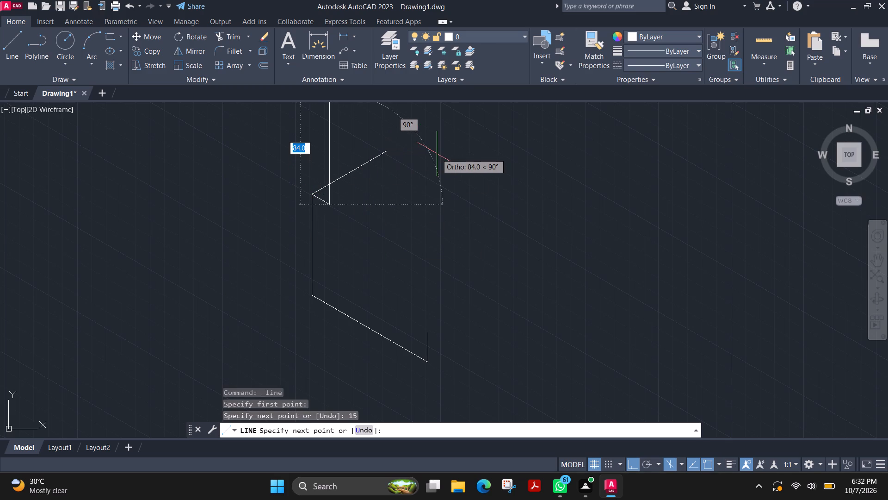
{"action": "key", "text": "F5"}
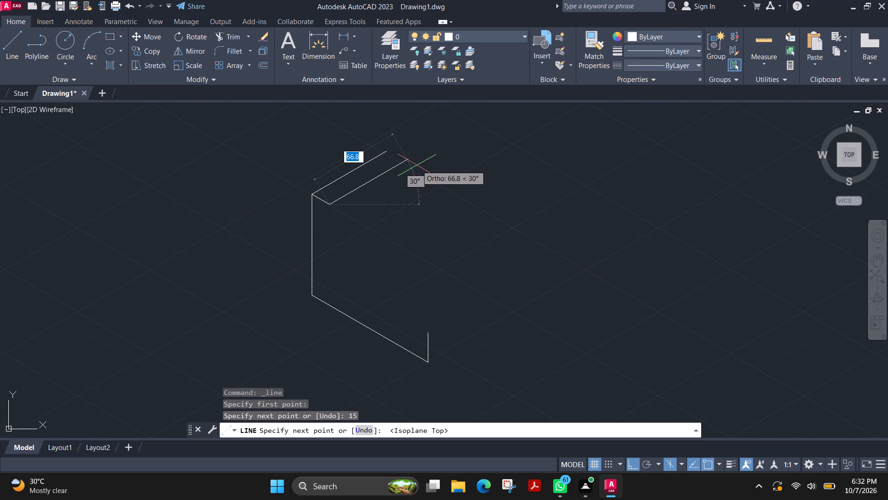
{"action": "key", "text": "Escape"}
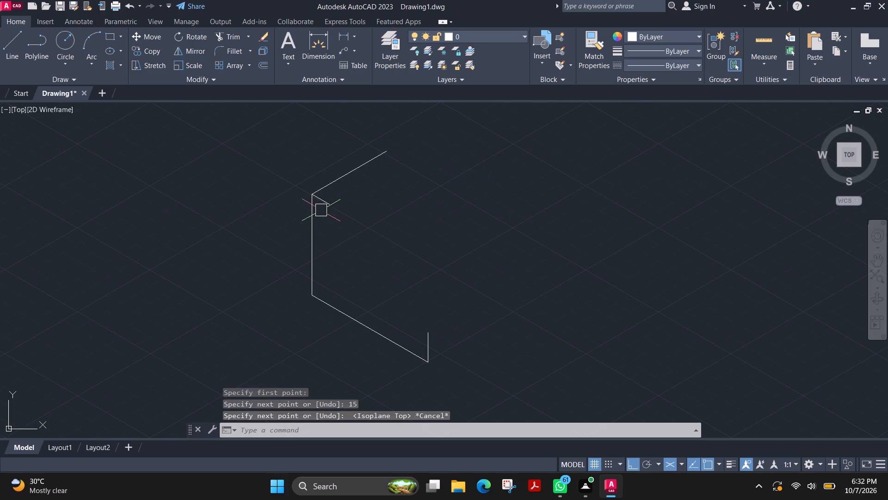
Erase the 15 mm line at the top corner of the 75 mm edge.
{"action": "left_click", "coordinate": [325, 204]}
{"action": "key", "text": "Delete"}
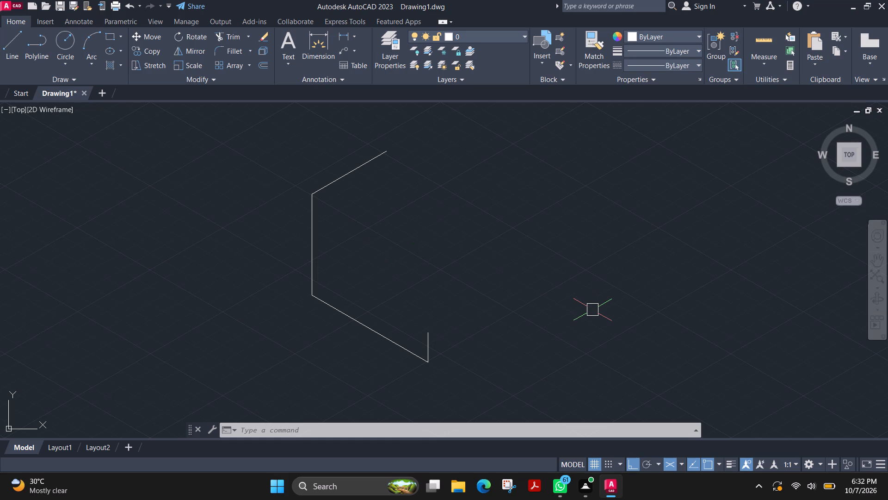
Mark 16 mm down the vertical edge from its top corner on isoplane Right, ending with a short outward marker line at 210°.
{"action": "scroll", "coordinate": [347, 229], "scroll_direction": "up", "scroll_amount": 1}
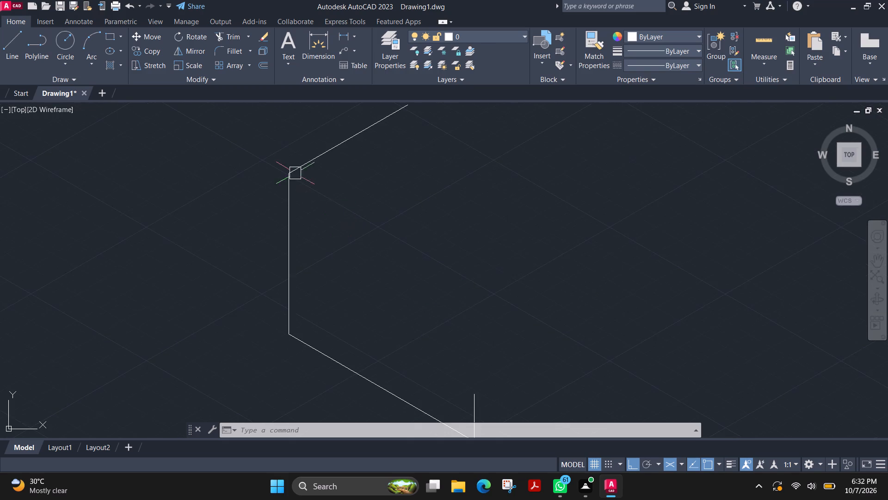
{"action": "scroll", "coordinate": [296, 169], "scroll_direction": "up", "scroll_amount": 1}
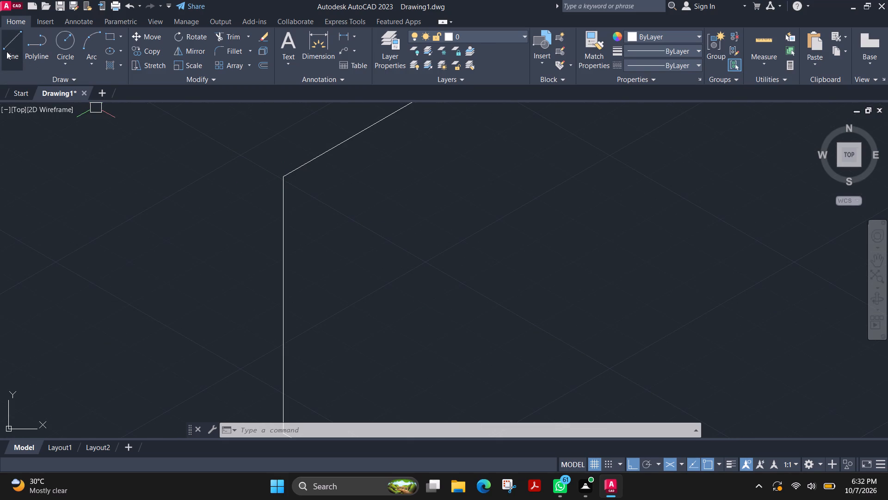
{"action": "left_click", "coordinate": [6, 51]}
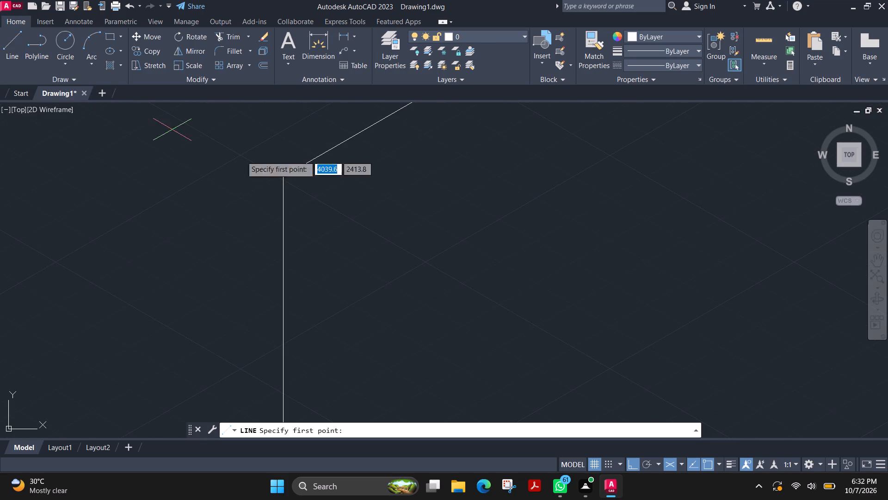
{"action": "left_click", "coordinate": [282, 178]}
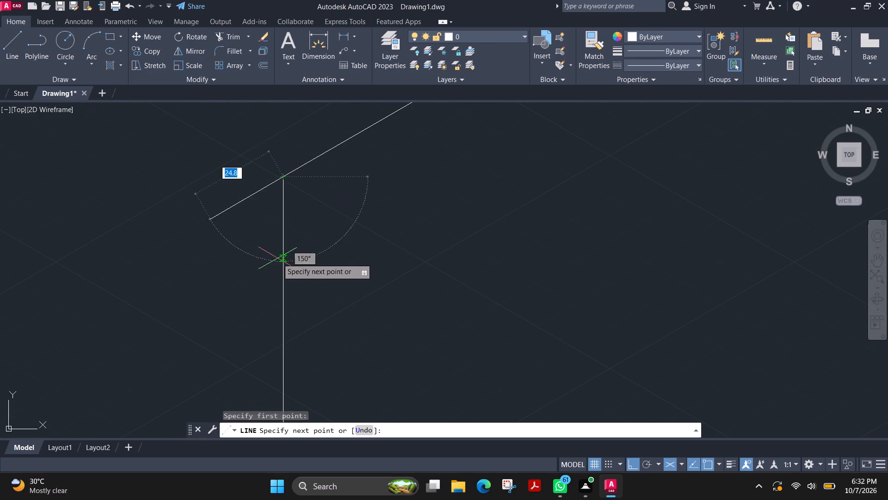
{"action": "key", "text": "F5"}
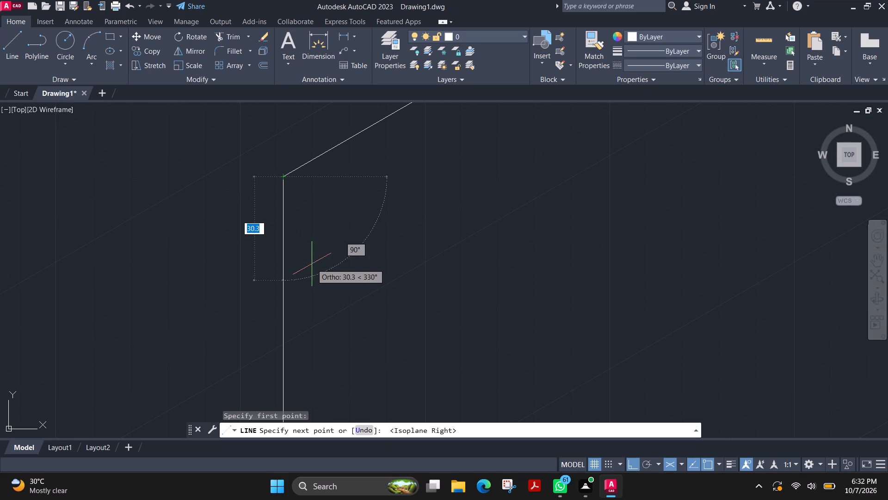
{"action": "type", "text": "16"}
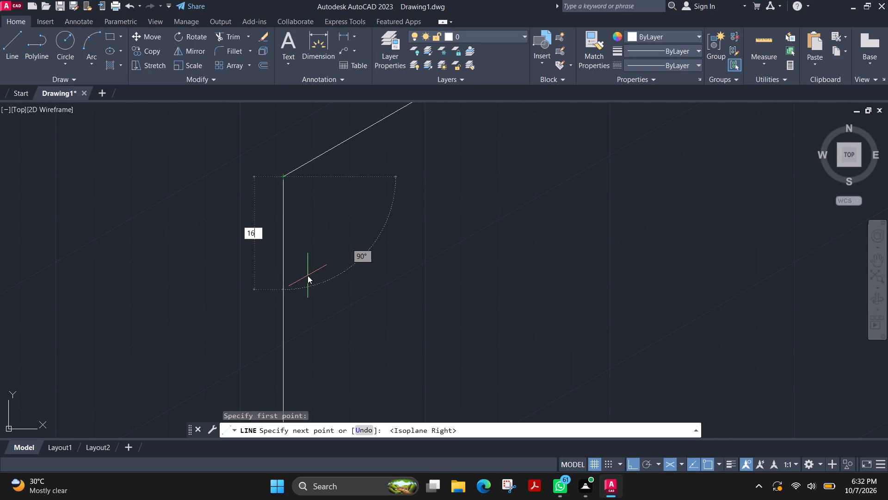
{"action": "key", "text": "Return"}
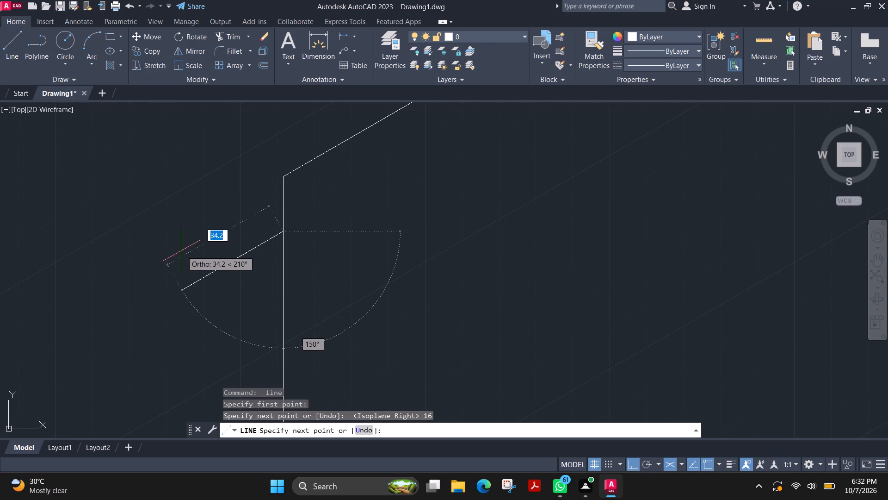
{"action": "left_click", "coordinate": [200, 236]}
{"action": "key", "text": "Escape"}
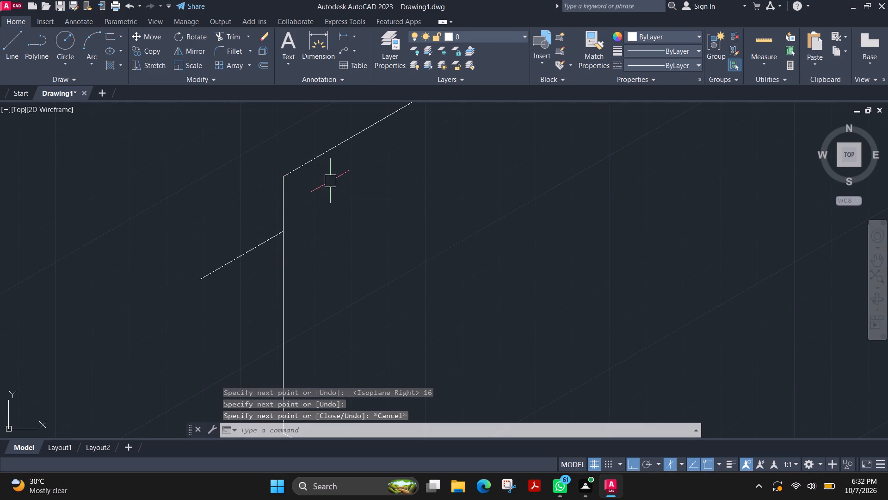
Mark 16 mm along the 64 mm edge from the same top corner, ending with a short vertical marker line upward.
{"action": "left_click", "coordinate": [14, 50]}
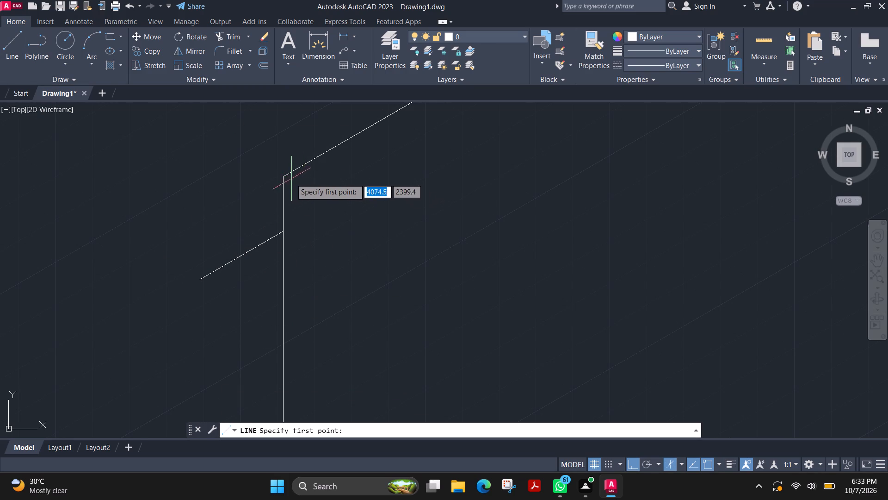
{"action": "left_click", "coordinate": [284, 176]}
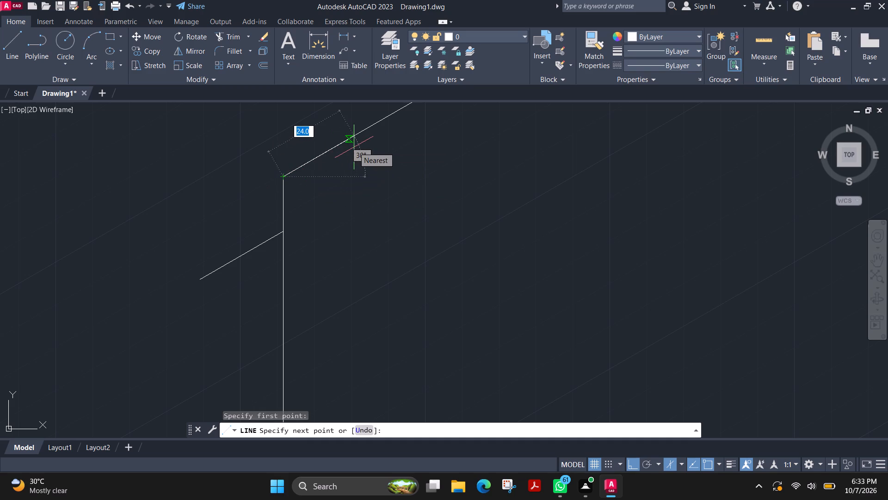
{"action": "type", "text": "16"}
{"action": "key", "text": "Return"}
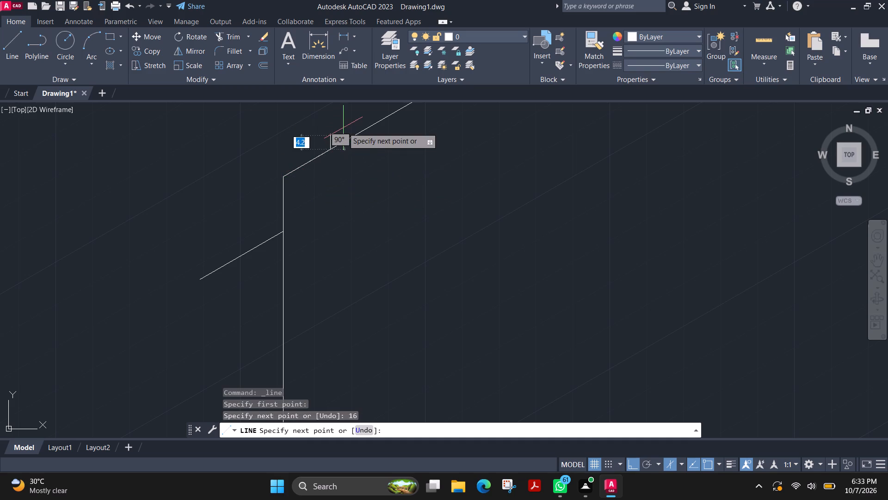
{"action": "middle_click_drag", "start_coordinate": [343, 127], "coordinate": [345, 215]}
{"action": "left_click", "coordinate": [341, 187]}
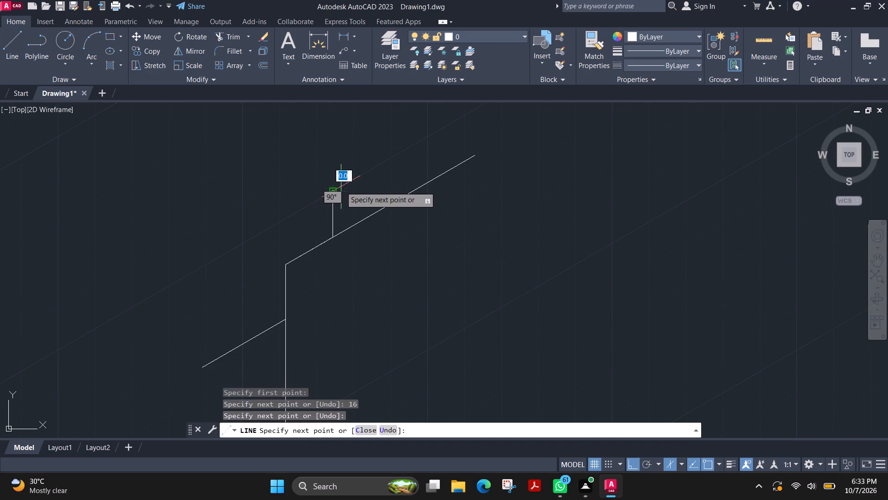
{"action": "key", "text": "grave"}
{"action": "key", "text": "Escape"}
{"action": "key", "text": "Escape"}
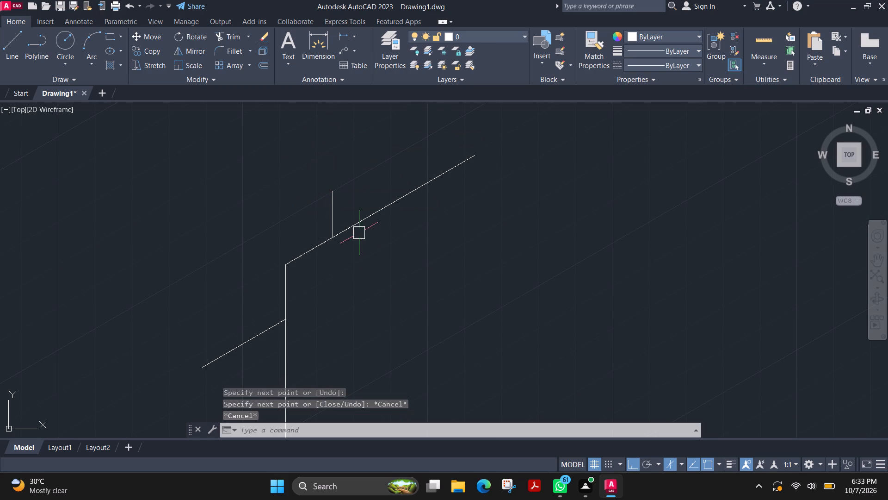
Draw a chamfer line from the 16 mm mark on the vertical edge to the 16 mm mark on the 64 mm edge.
{"action": "scroll", "coordinate": [362, 253], "scroll_direction": "down", "scroll_amount": 2}
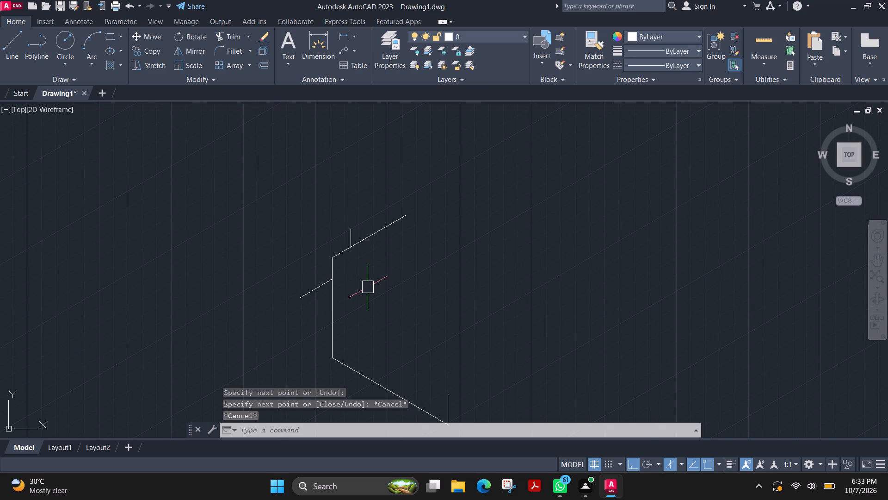
{"action": "left_click", "coordinate": [12, 51]}
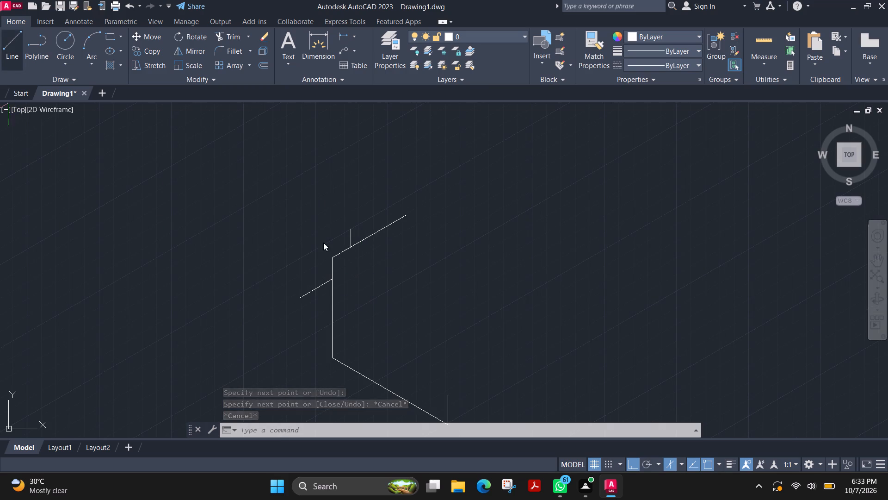
{"action": "scroll", "coordinate": [332, 282], "scroll_direction": "up", "scroll_amount": 2}
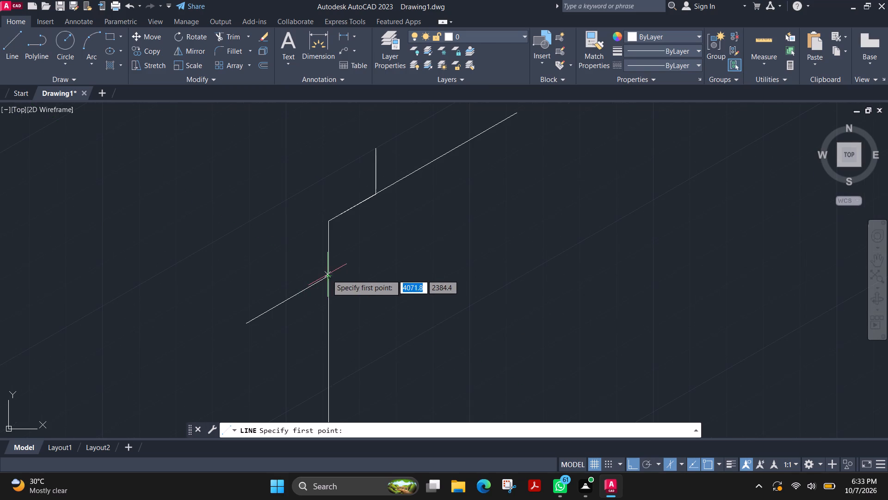
{"action": "left_click", "coordinate": [327, 275]}
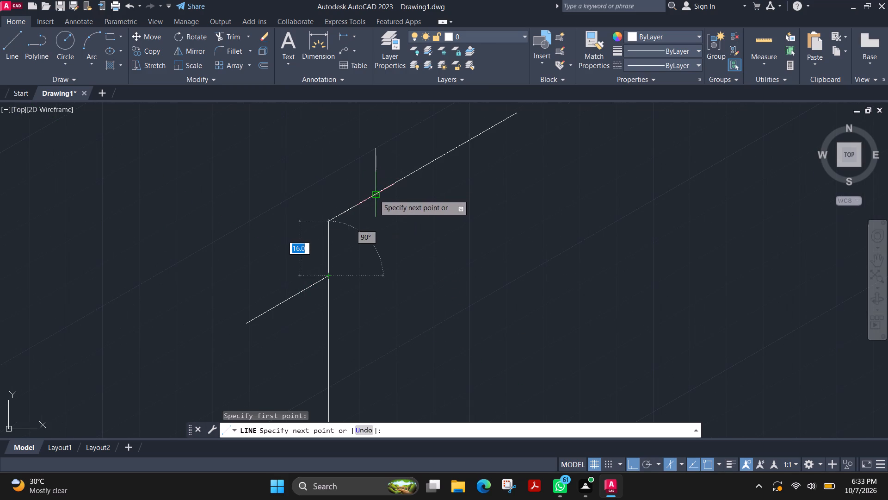
{"action": "left_click", "coordinate": [374, 194]}
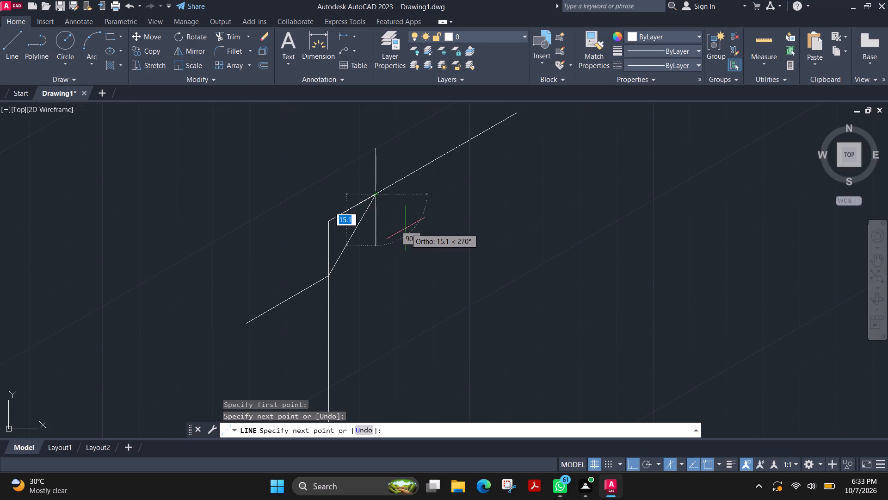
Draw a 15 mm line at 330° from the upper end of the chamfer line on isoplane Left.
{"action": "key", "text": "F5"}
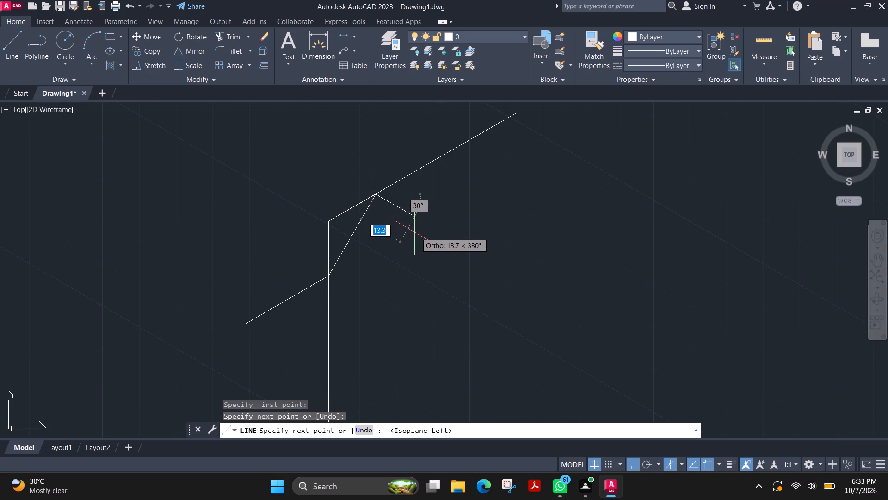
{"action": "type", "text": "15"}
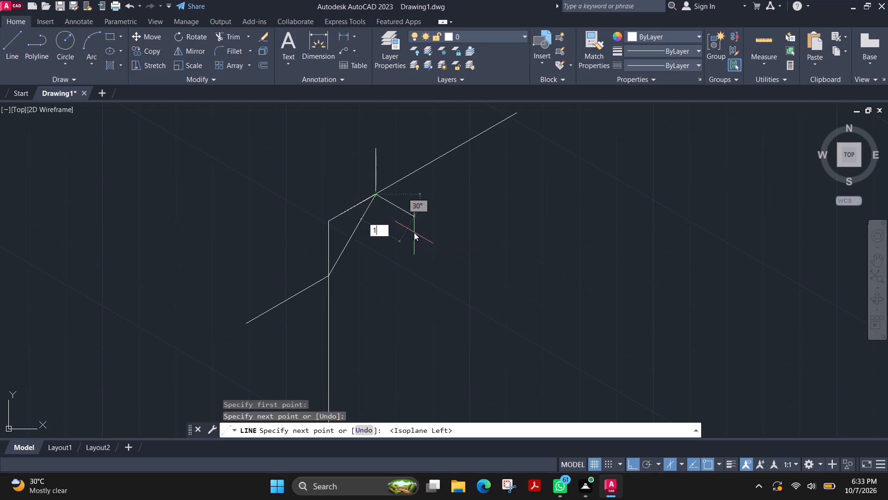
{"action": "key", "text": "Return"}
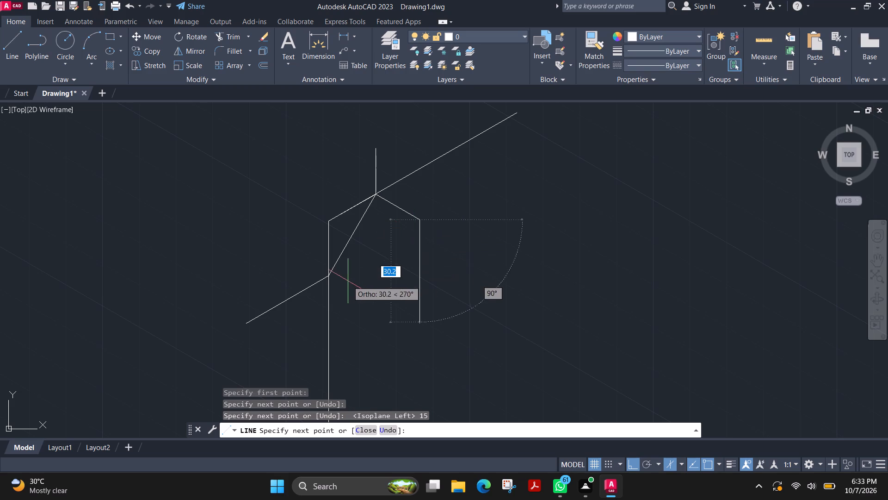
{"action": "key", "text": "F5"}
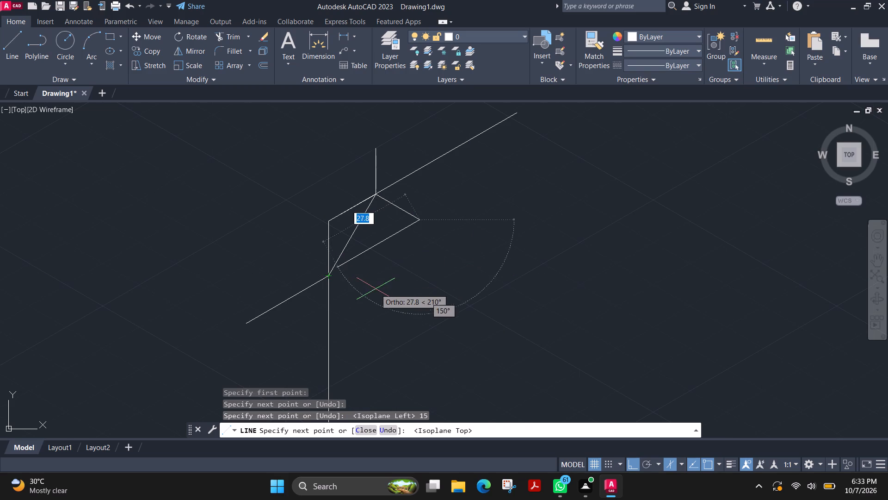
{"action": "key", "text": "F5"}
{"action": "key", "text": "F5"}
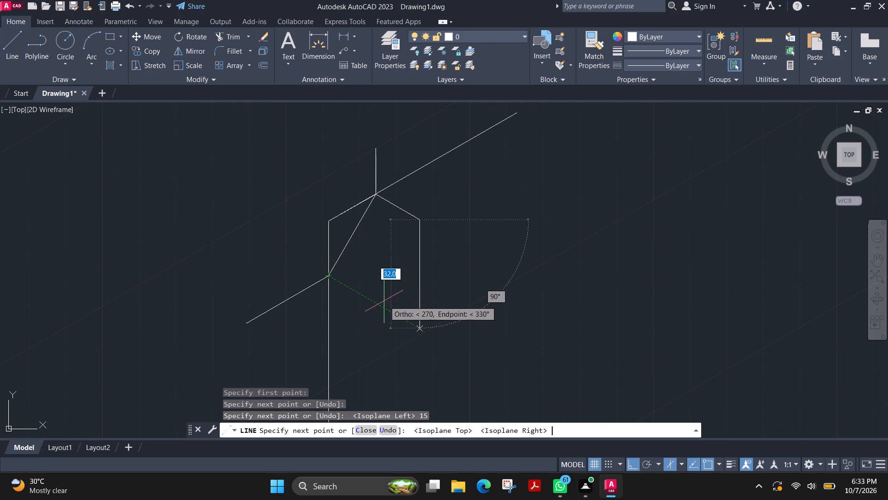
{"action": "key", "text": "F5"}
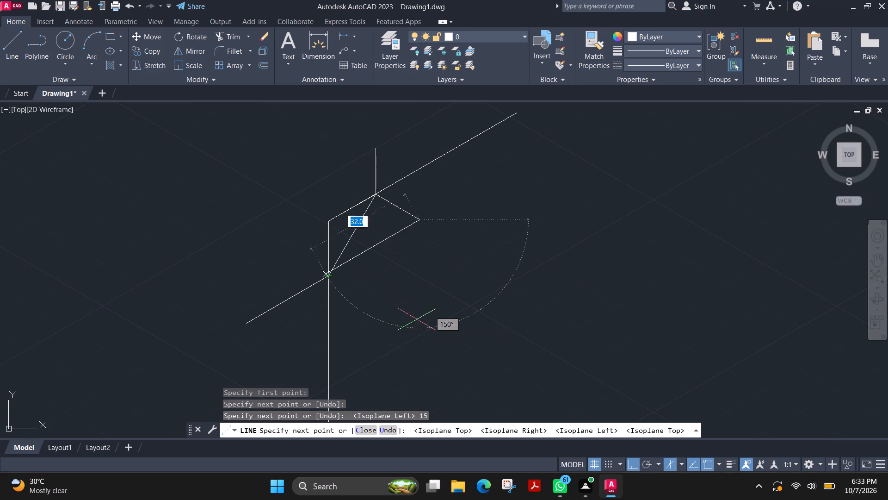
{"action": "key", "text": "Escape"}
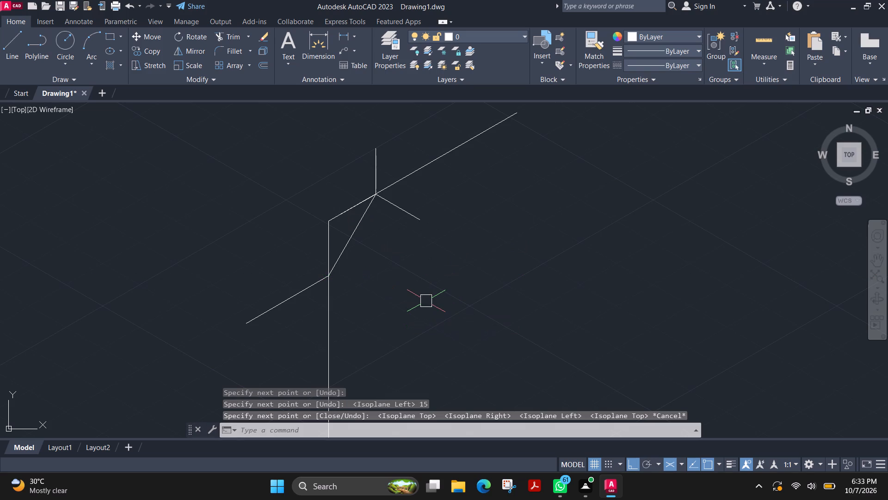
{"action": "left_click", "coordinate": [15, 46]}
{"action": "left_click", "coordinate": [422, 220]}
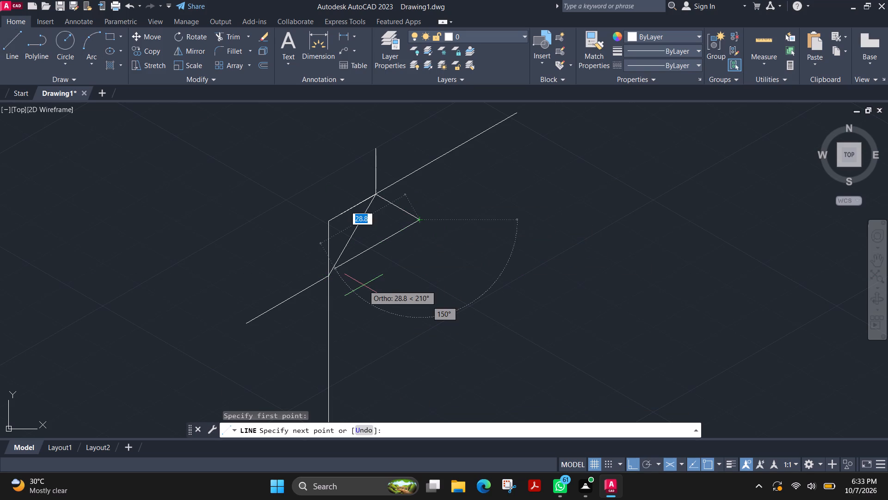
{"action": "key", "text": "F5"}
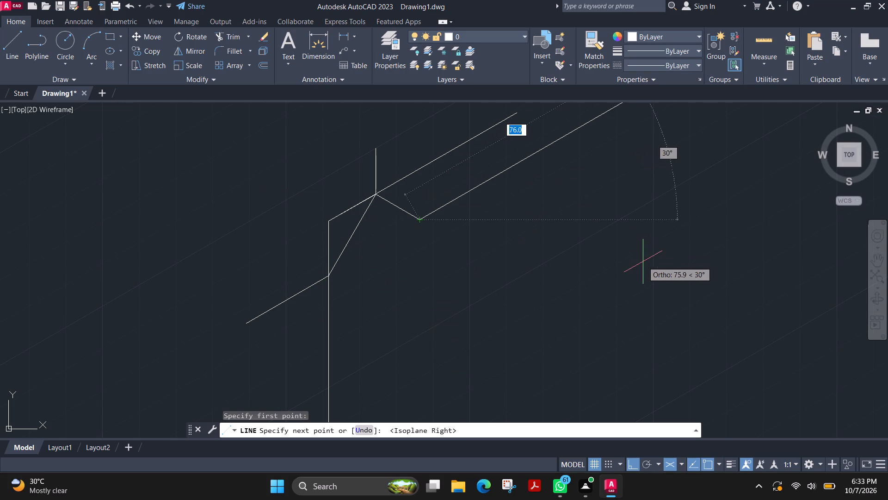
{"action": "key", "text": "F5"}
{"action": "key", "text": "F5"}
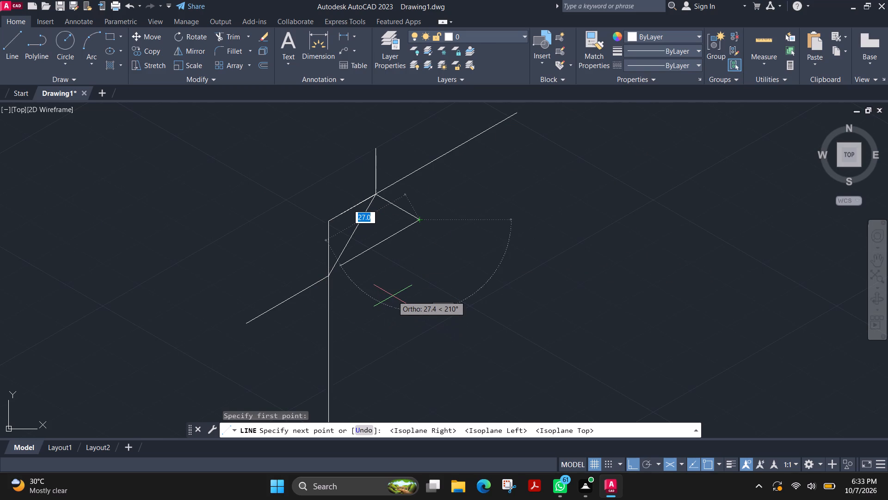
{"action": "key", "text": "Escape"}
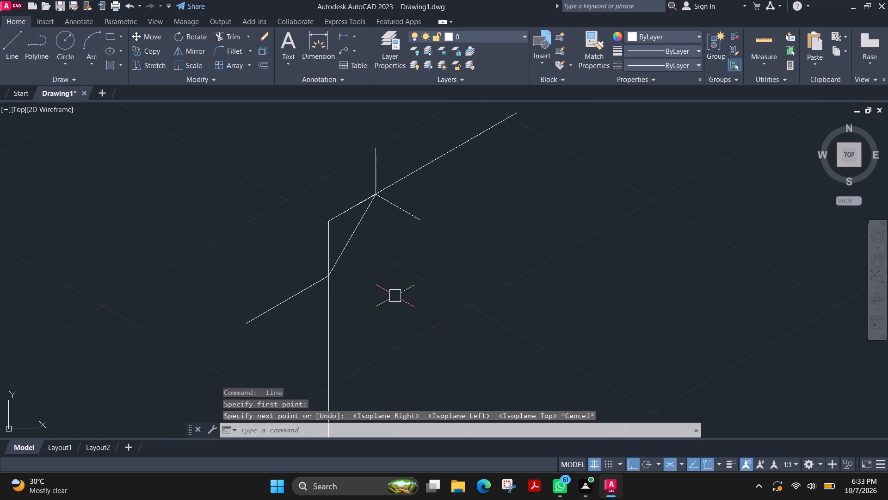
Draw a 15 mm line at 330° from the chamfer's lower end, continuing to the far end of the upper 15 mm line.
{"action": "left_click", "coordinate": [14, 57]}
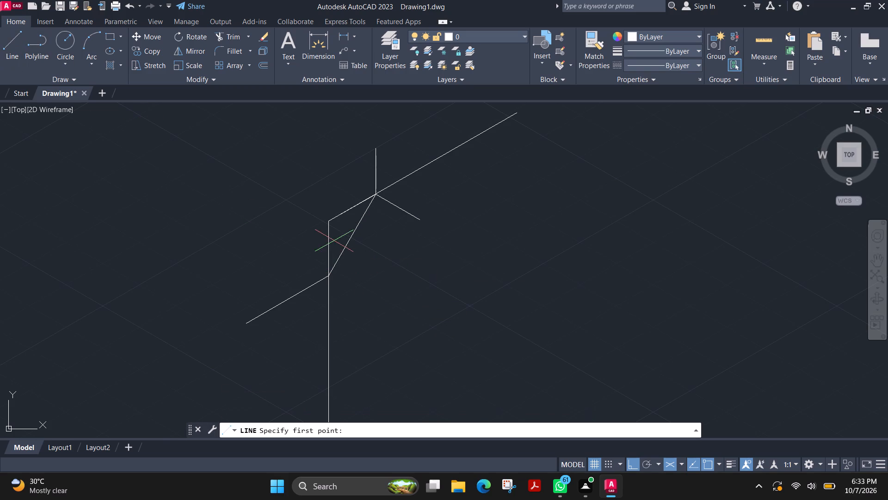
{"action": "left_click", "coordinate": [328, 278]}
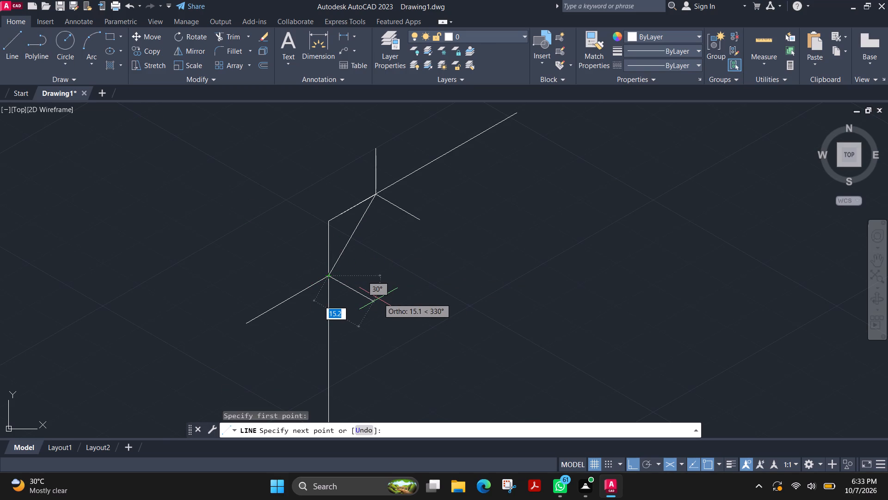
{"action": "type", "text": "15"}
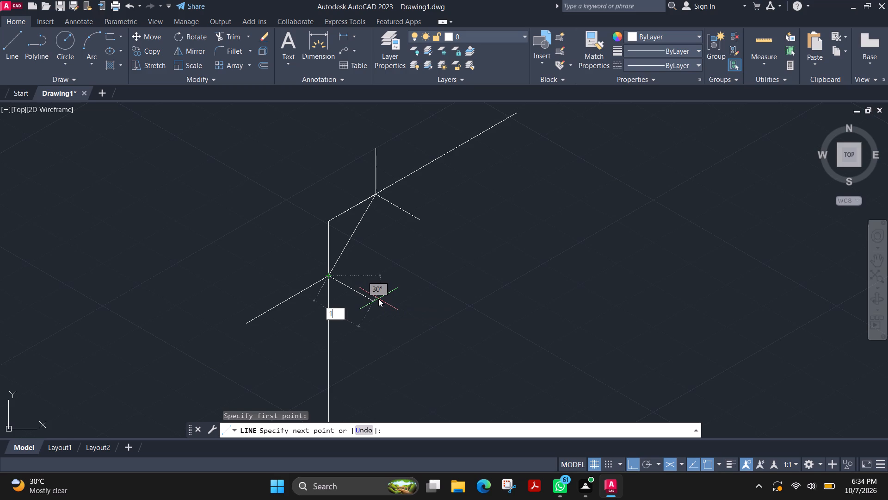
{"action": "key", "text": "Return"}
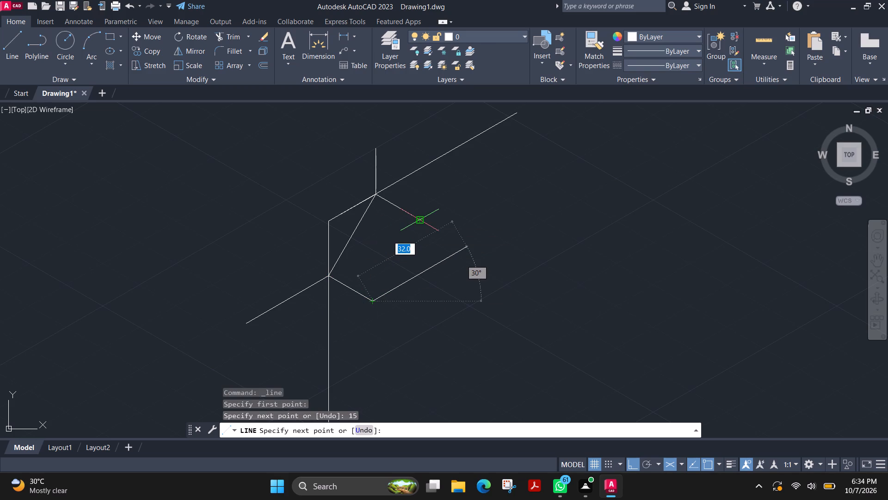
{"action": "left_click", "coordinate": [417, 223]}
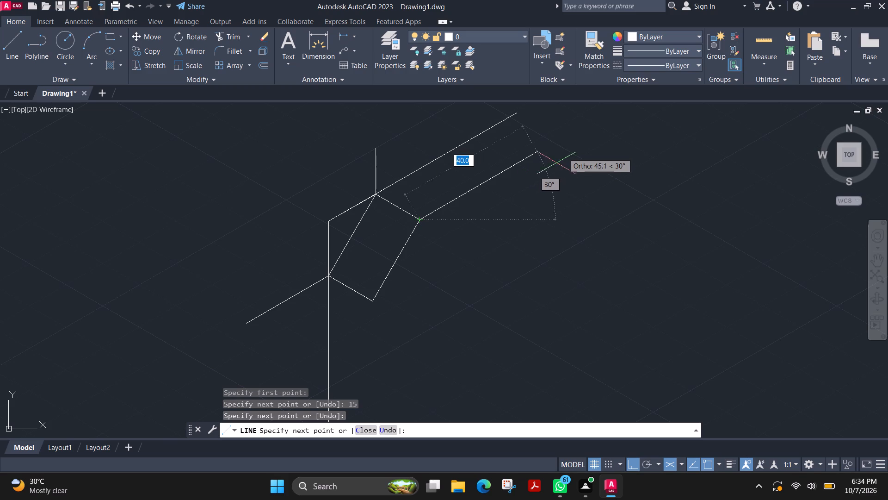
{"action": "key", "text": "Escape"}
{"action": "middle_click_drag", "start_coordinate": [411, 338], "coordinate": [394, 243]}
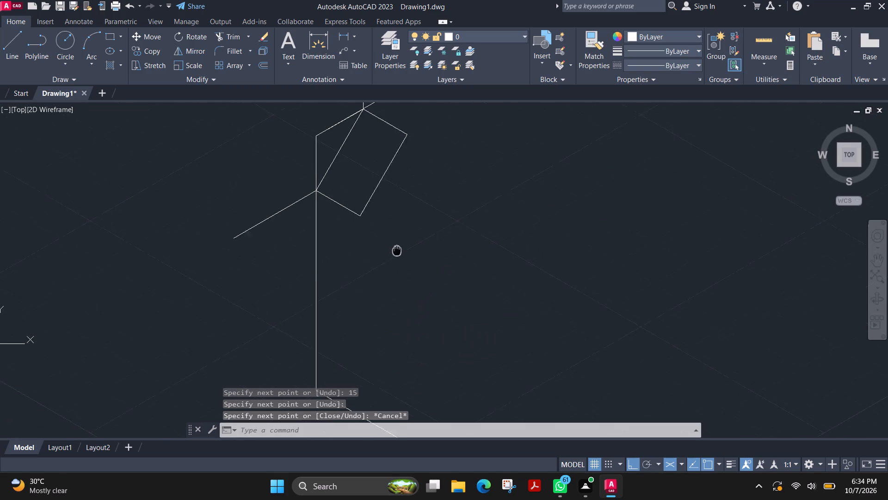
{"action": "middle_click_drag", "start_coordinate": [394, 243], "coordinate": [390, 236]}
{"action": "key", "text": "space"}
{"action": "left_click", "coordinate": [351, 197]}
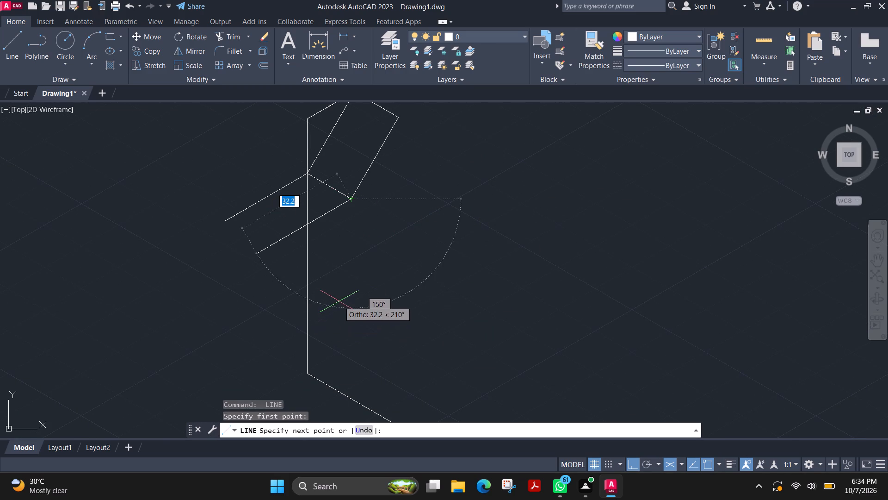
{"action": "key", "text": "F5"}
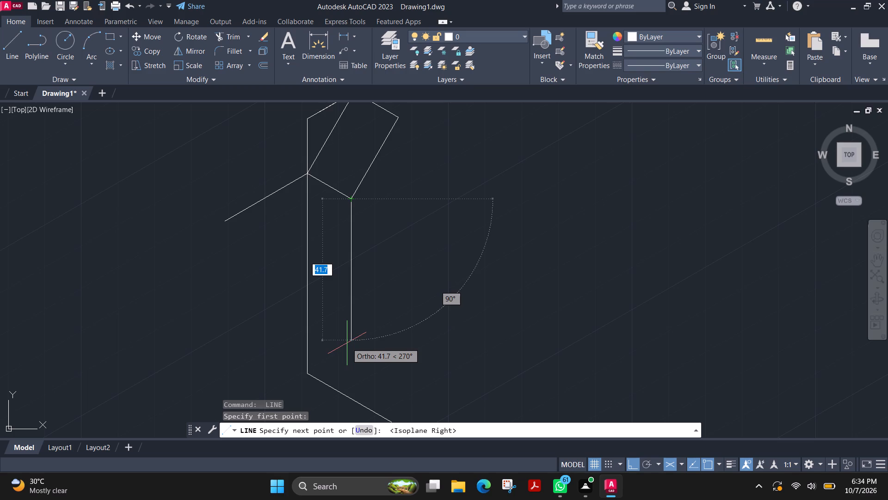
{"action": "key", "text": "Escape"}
Undo the 15 mm lines, their connecting line, the chamfer line and both 16 mm marks, leaving the plain top corner.
{"action": "middle_click_drag", "start_coordinate": [356, 208], "coordinate": [367, 287]}
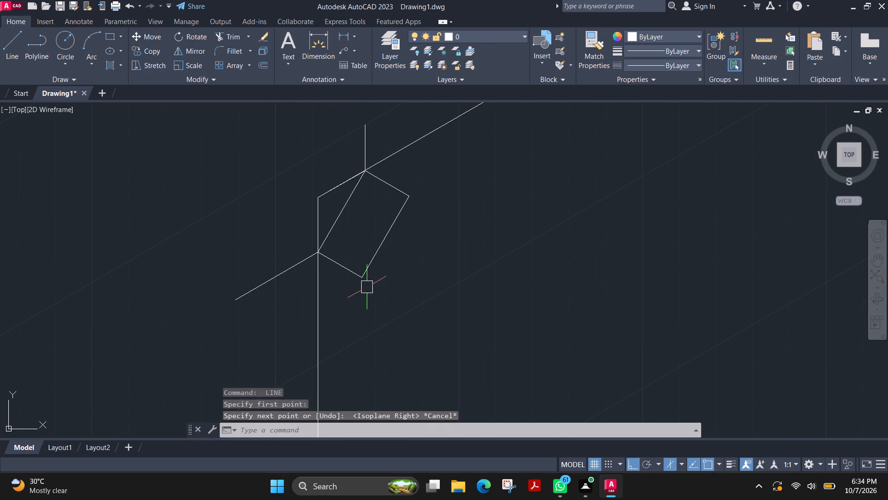
{"action": "key", "text": "ctrl+z"}
{"action": "key", "text": "ctrl+z"}
{"action": "key", "text": "ctrl+z"}
{"action": "key", "text": "ctrl+z"}
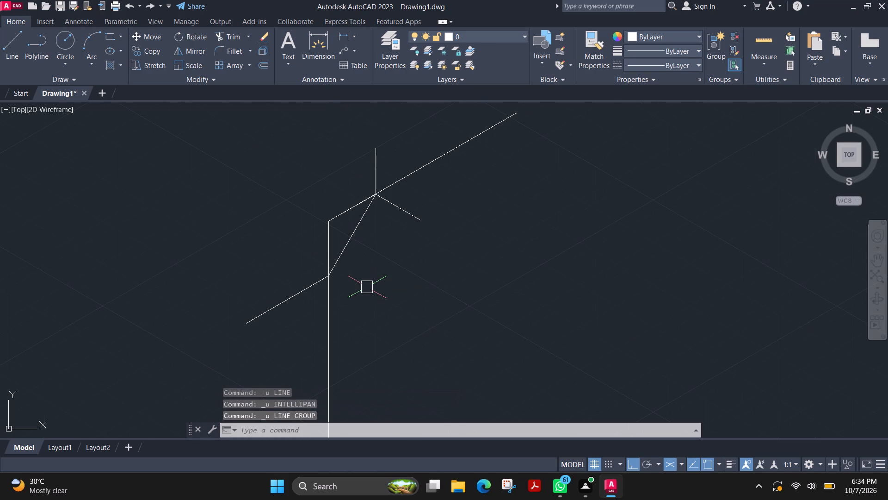
{"action": "key", "text": "ctrl+z"}
{"action": "key", "text": "ctrl+z"}
{"action": "key", "text": "ctrl+z"}
{"action": "key", "text": "ctrl+z"}
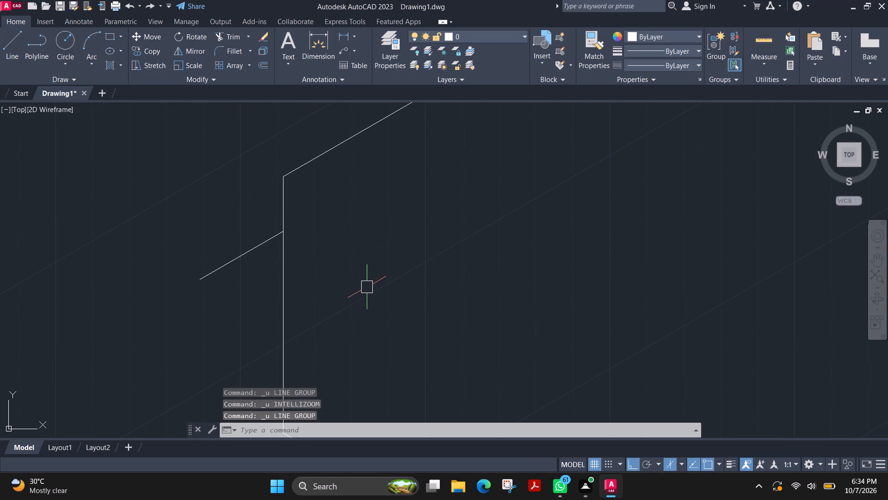
{"action": "key", "text": "ctrl+z"}
Mark 16 mm along the 64 mm edge from its top corner on isoplane Top, ending with a short marker line at 150°.
{"action": "middle_click_drag", "start_coordinate": [355, 240], "coordinate": [353, 294]}
{"action": "left_click", "coordinate": [9, 54]}
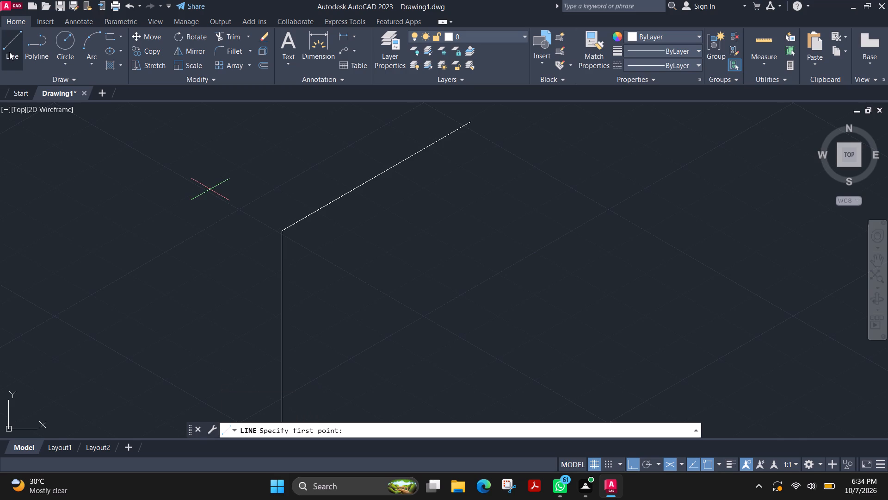
{"action": "left_click", "coordinate": [284, 230]}
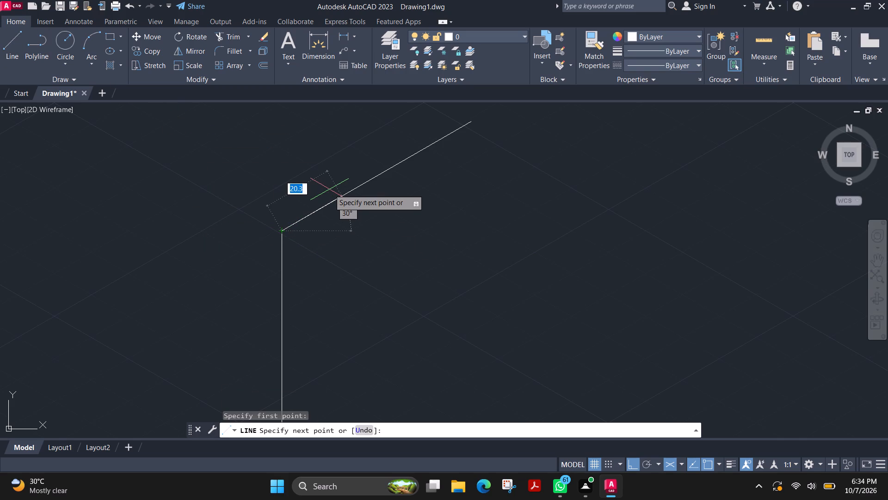
{"action": "type", "text": "16"}
{"action": "key", "text": "Return"}
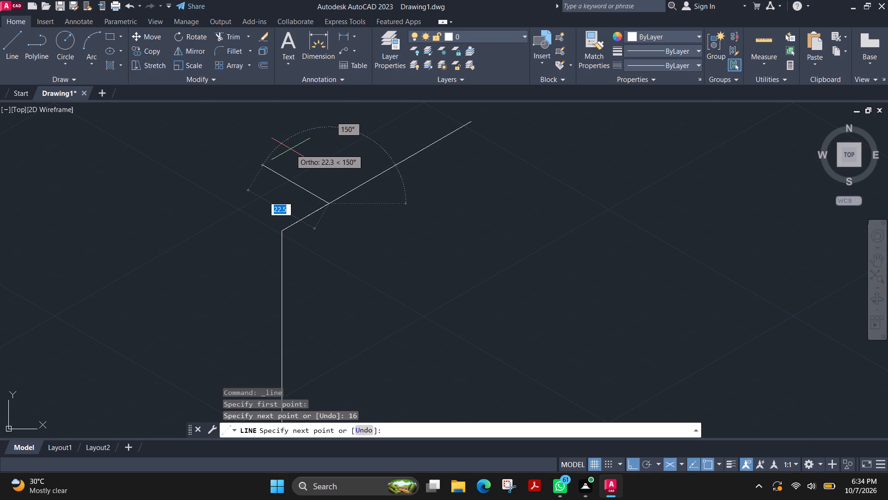
{"action": "left_click", "coordinate": [277, 150]}
{"action": "key", "text": "Escape"}
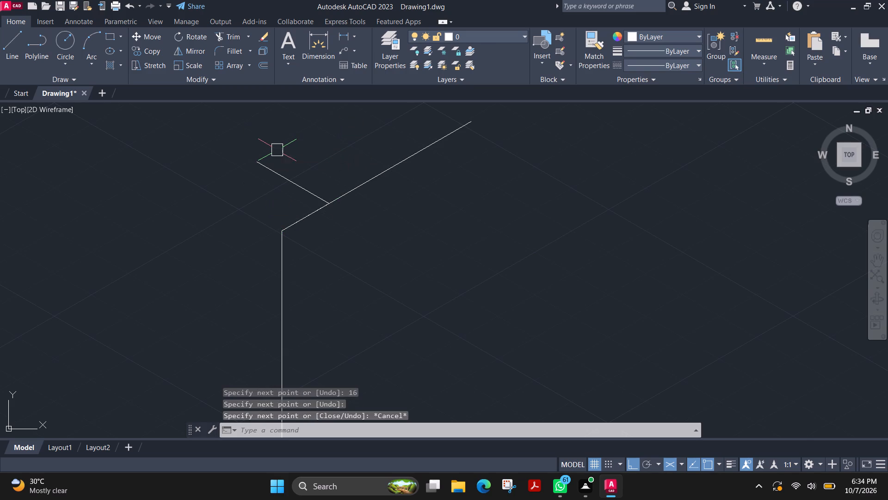
Mark 16 mm down the vertical edge from the same corner on isoplane Right, ending with a short marker line at 210°.
{"action": "key", "text": "space"}
{"action": "left_click", "coordinate": [279, 232]}
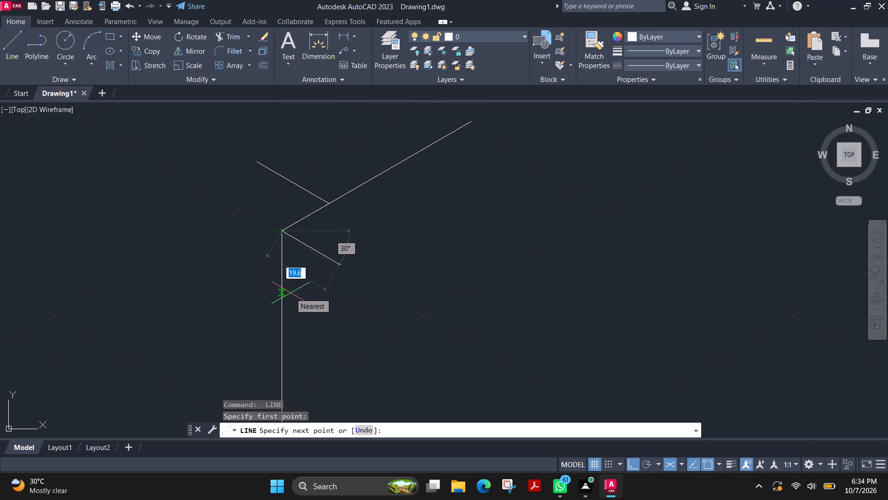
{"action": "key", "text": "F5"}
{"action": "type", "text": "16"}
{"action": "key", "text": "Return"}
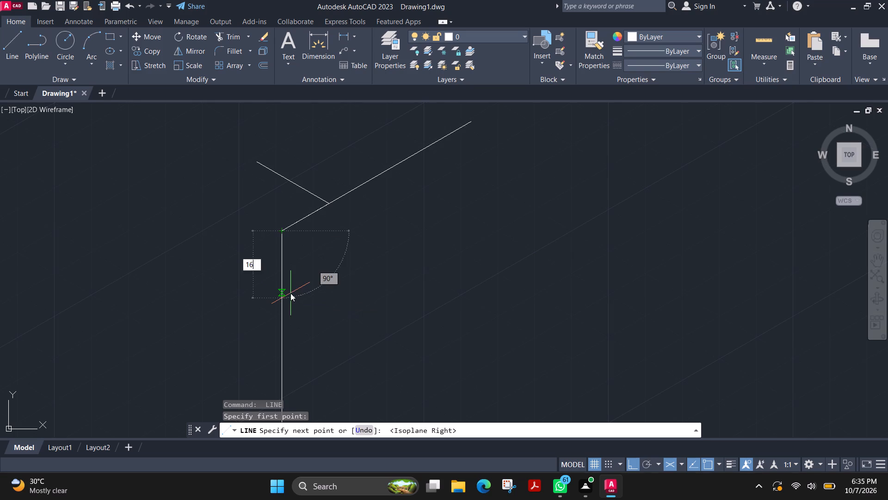
{"action": "left_click", "coordinate": [227, 279]}
{"action": "key", "text": "Escape"}
Draw a chamfer line from the 16 mm mark on the vertical edge to the 16 mm mark on the 64 mm edge.
{"action": "left_click", "coordinate": [0, 55]}
{"action": "left_click", "coordinate": [14, 56]}
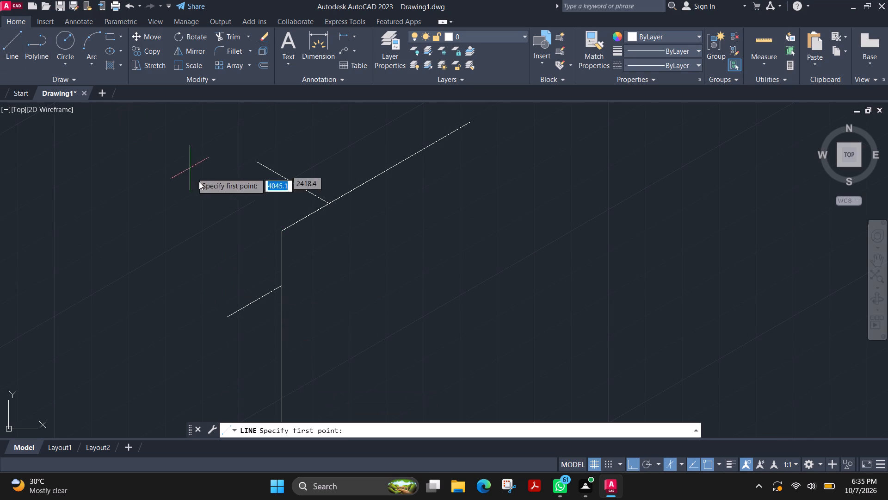
{"action": "left_click", "coordinate": [281, 287]}
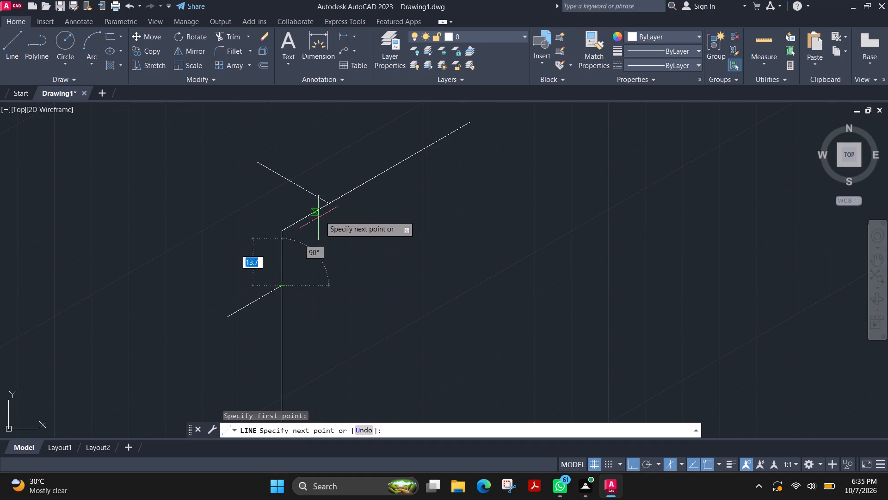
{"action": "left_click", "coordinate": [326, 206]}
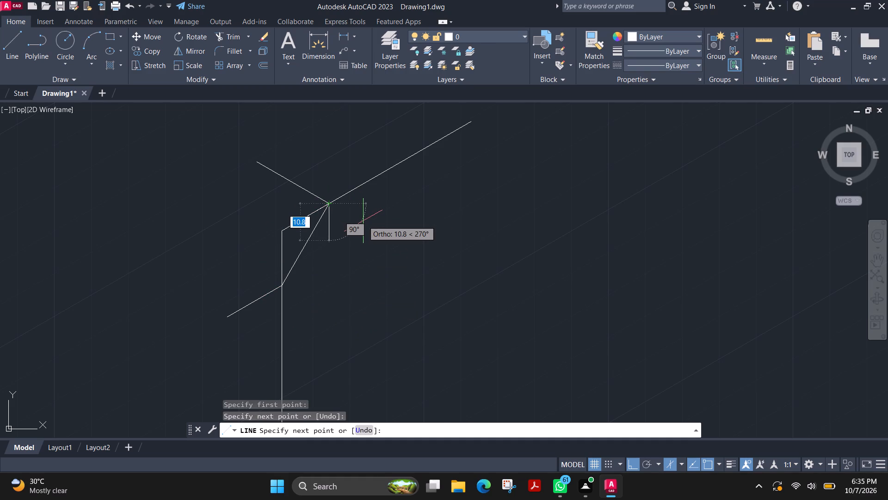
Draw a 15 mm line at 330° from the upper end of the chamfer line on isoplane Left.
{"action": "key", "text": "F5"}
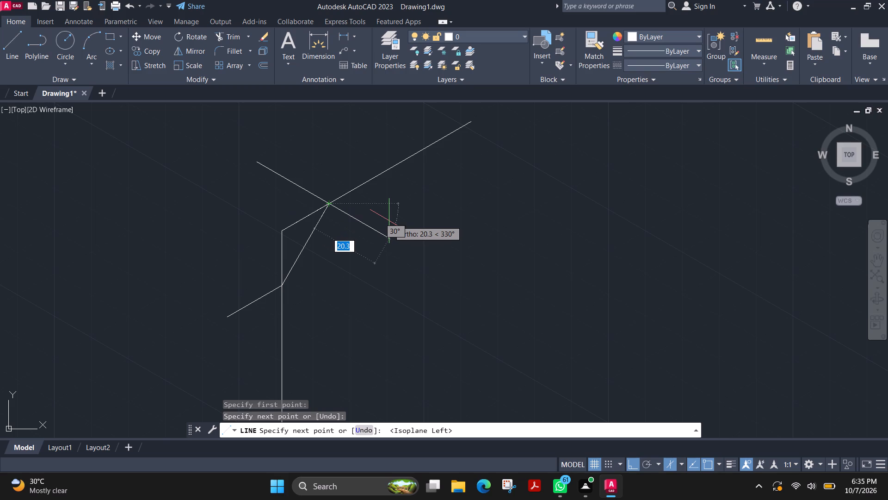
{"action": "type", "text": "15"}
{"action": "key", "text": "Return"}
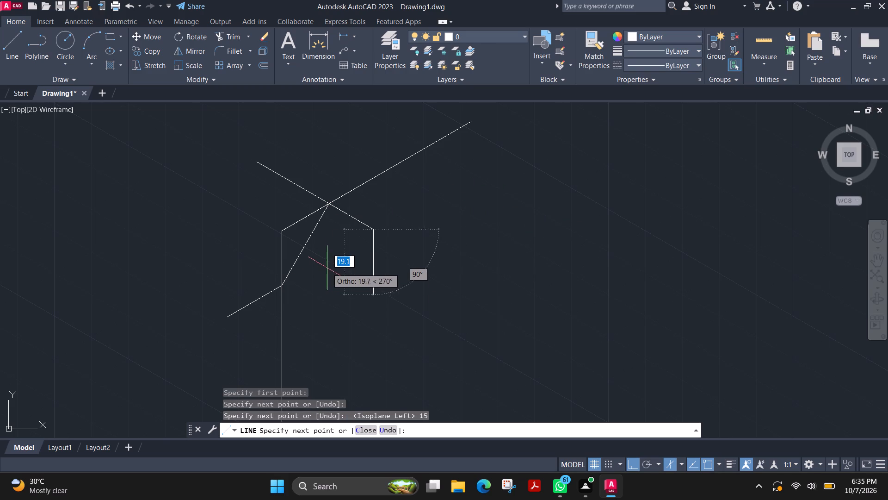
{"action": "key", "text": "Escape"}
Draw a 15 mm line at 330° from the chamfer's lower end, and connect it to the free end of the upper 15 mm line.
{"action": "key", "text": "space"}
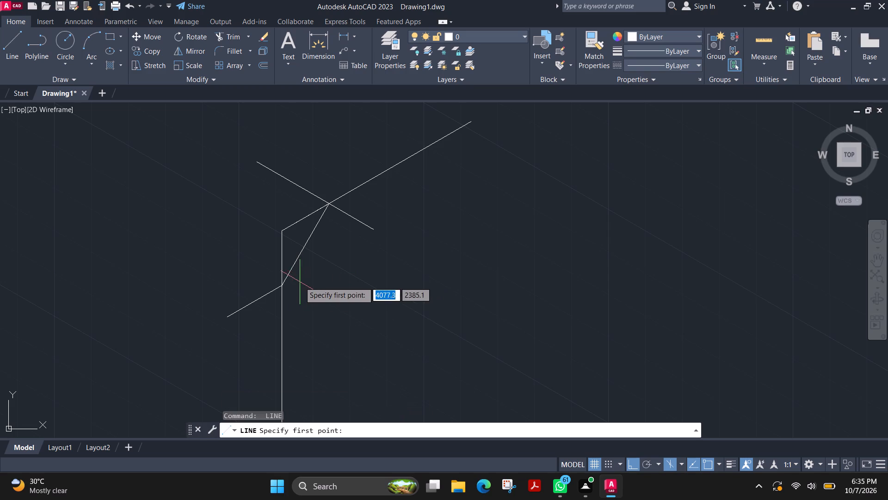
{"action": "left_click", "coordinate": [282, 287]}
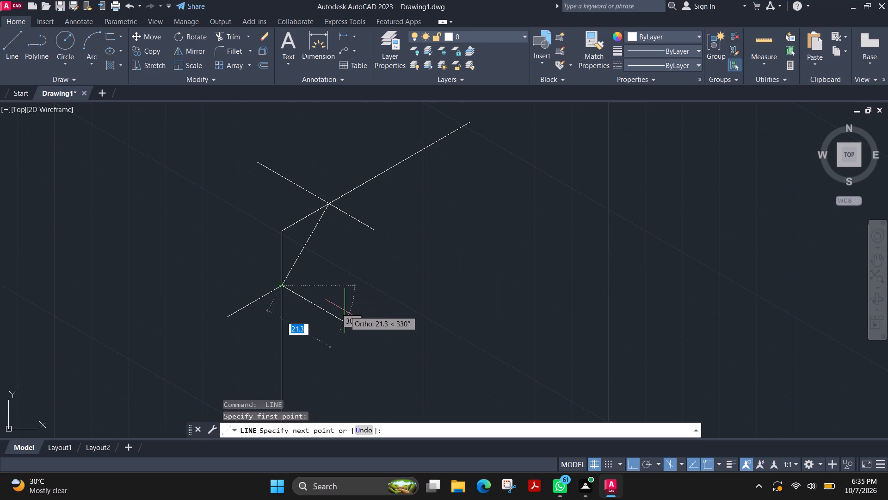
{"action": "type", "text": "15"}
{"action": "key", "text": "Return"}
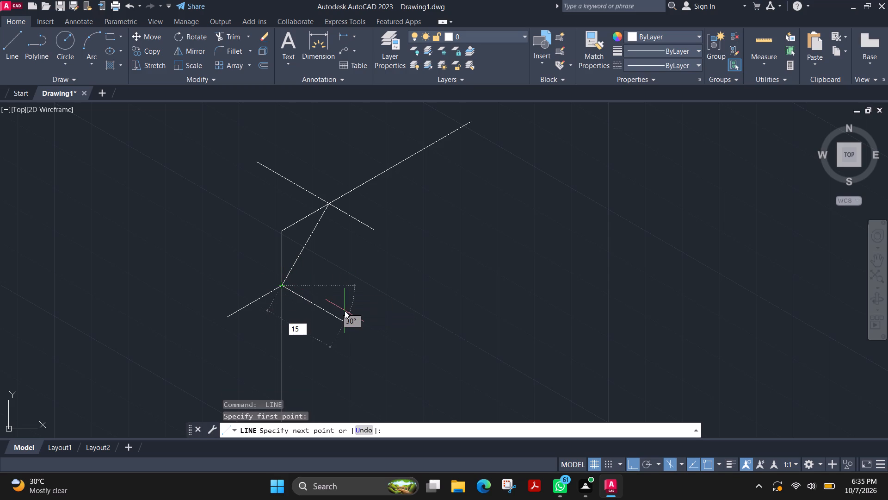
{"action": "left_click", "coordinate": [373, 232]}
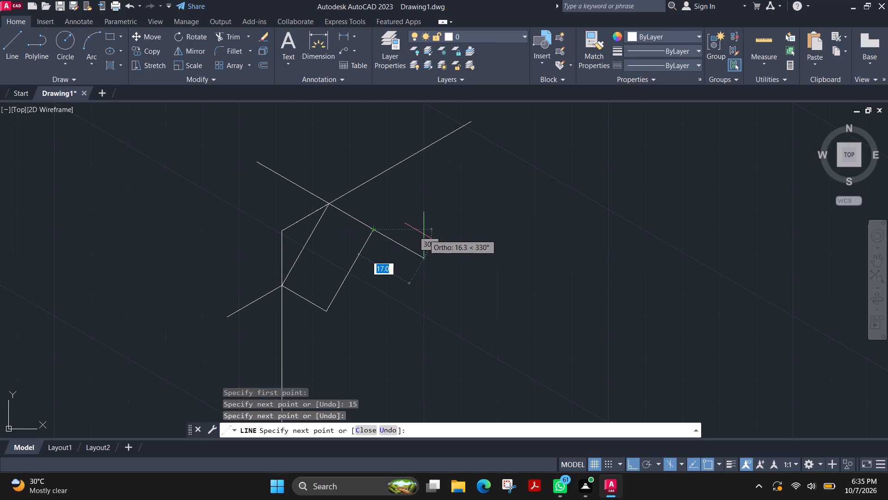
{"action": "key", "text": "Escape"}
Draw a vertical line at 270° from the free end of the lower 15 mm line, stopping above the object's bottom edge.
{"action": "key", "text": "space"}
{"action": "middle_click_drag", "start_coordinate": [353, 329], "coordinate": [375, 193]}
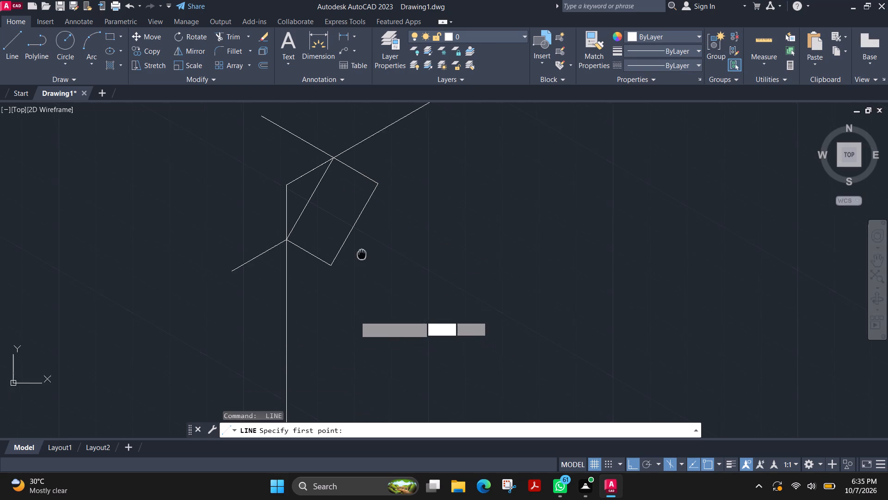
{"action": "middle_click_drag", "start_coordinate": [375, 193], "coordinate": [376, 147]}
{"action": "left_click", "coordinate": [347, 126]}
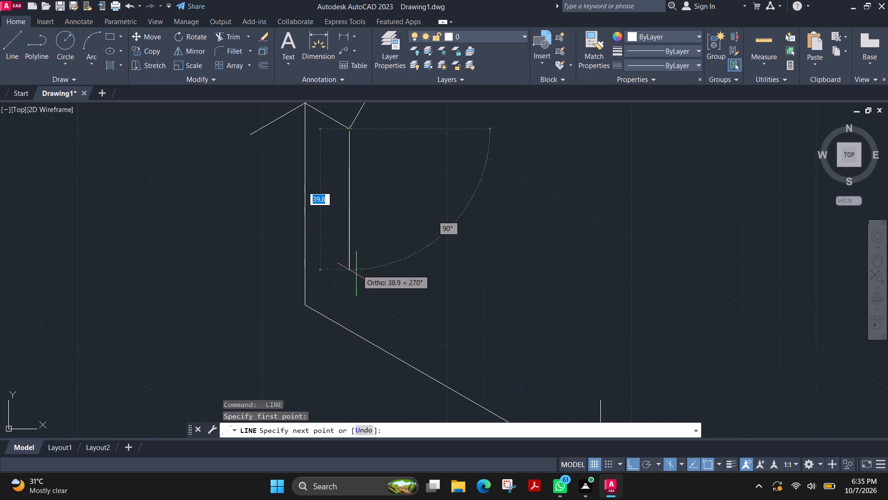
{"action": "left_click", "coordinate": [357, 306]}
{"action": "key", "text": "Escape"}
Draw a line about 92.5 mm long at 150° from the top of the 22 mm edge, crossing the inner vertical line.
{"action": "middle_click_drag", "start_coordinate": [448, 312], "coordinate": [367, 230]}
{"action": "left_click", "coordinate": [9, 53]}
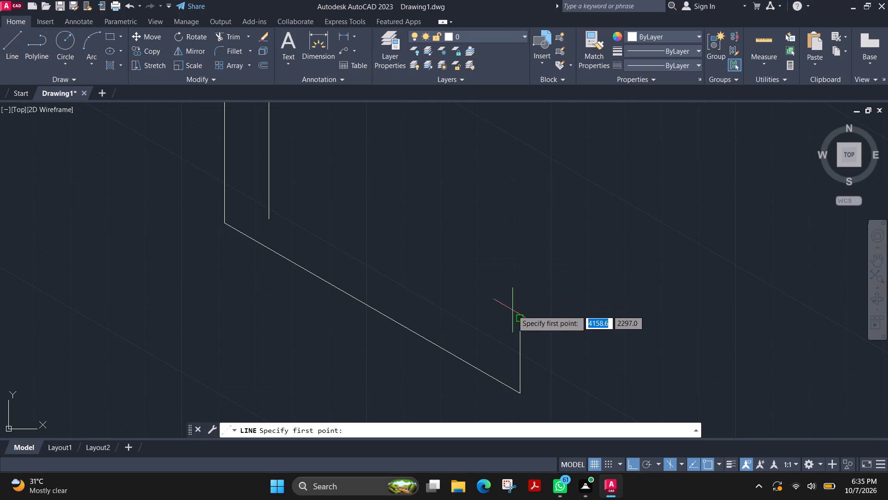
{"action": "left_click", "coordinate": [519, 316]}
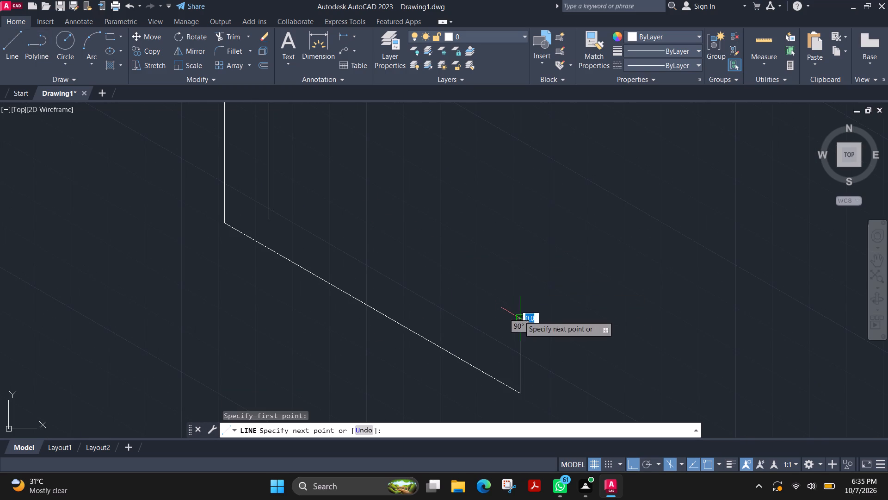
{"action": "left_click", "coordinate": [247, 173]}
{"action": "key", "text": "Escape"}
Trim the overhanging ends where the inner vertical line and the 150° line cross.
{"action": "left_click", "coordinate": [228, 41]}
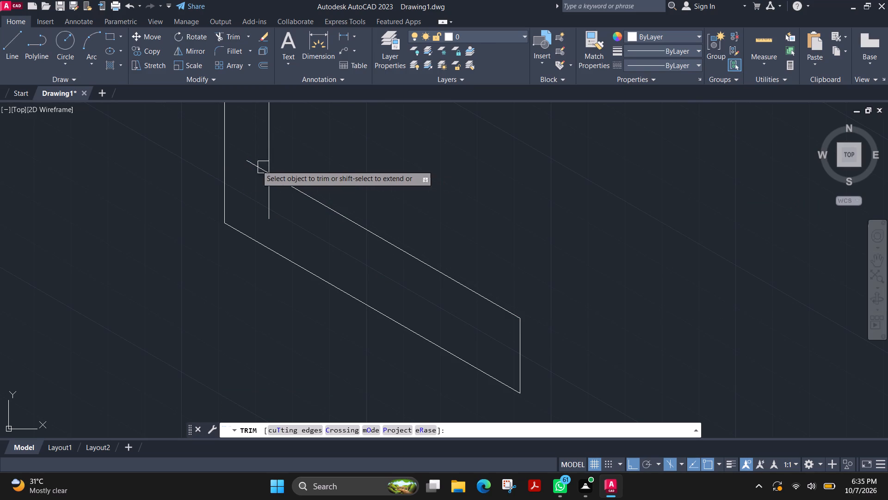
{"action": "left_click_drag", "start_coordinate": [251, 146], "coordinate": [281, 211]}
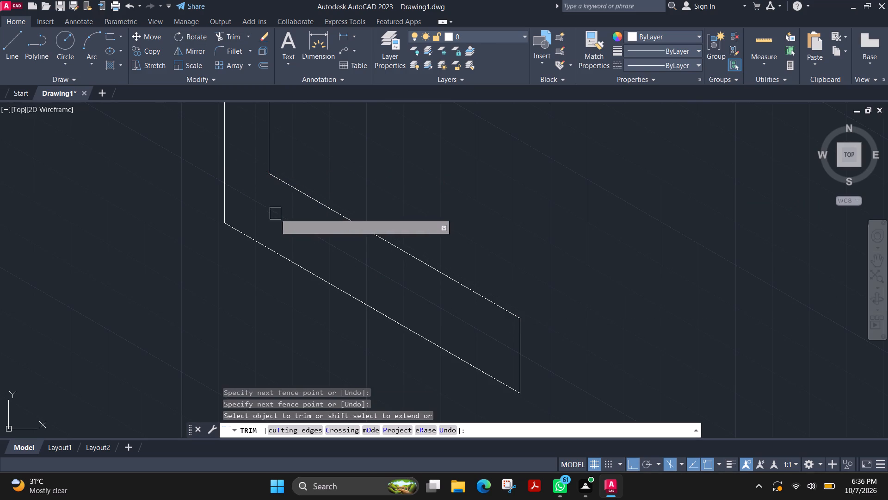
Draw a 64 mm line at 30° from the top of the 22 mm edge on isoplane Top.
{"action": "scroll", "coordinate": [364, 187], "scroll_direction": "down", "scroll_amount": 1}
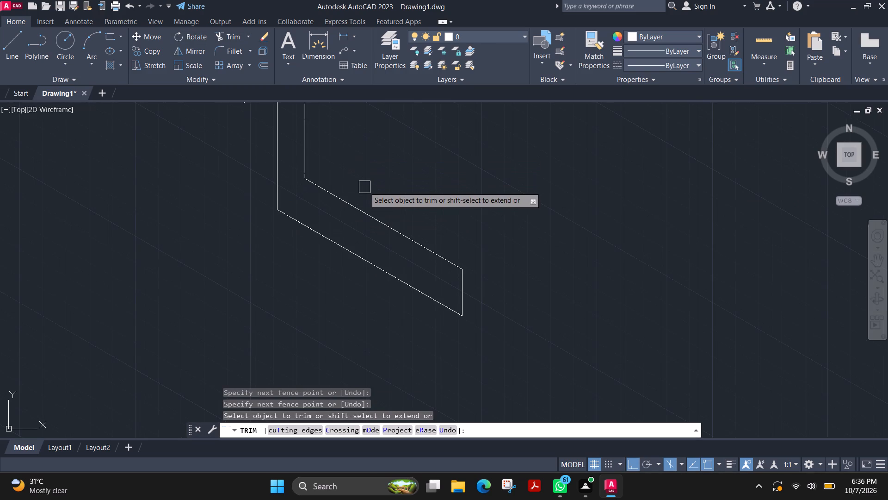
{"action": "middle_click_drag", "start_coordinate": [378, 175], "coordinate": [358, 256]}
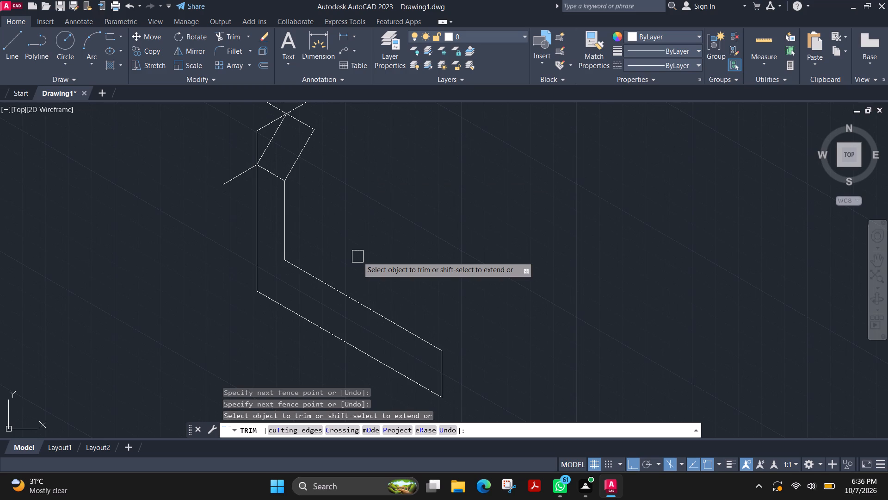
{"action": "middle_click_drag", "start_coordinate": [348, 230], "coordinate": [350, 322]}
{"action": "scroll", "coordinate": [342, 322], "scroll_direction": "up", "scroll_amount": 1}
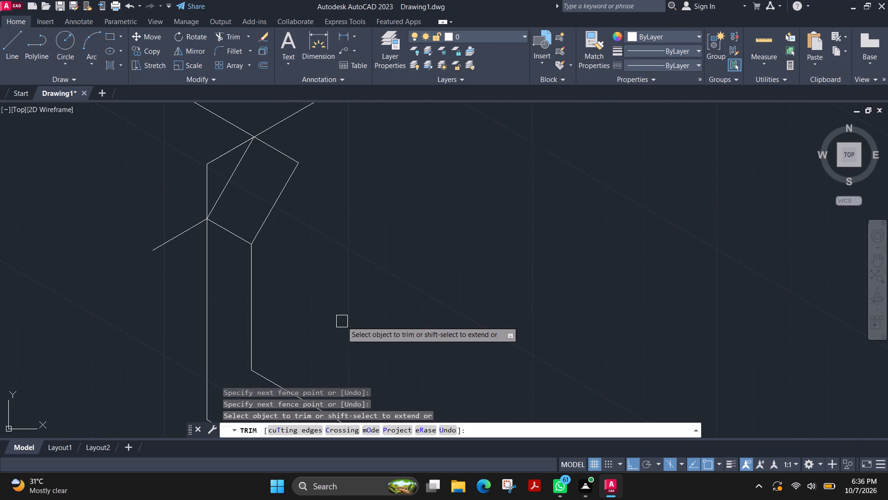
{"action": "scroll", "coordinate": [343, 303], "scroll_direction": "up", "scroll_amount": 1}
{"action": "scroll", "coordinate": [343, 303], "scroll_direction": "down", "scroll_amount": 2}
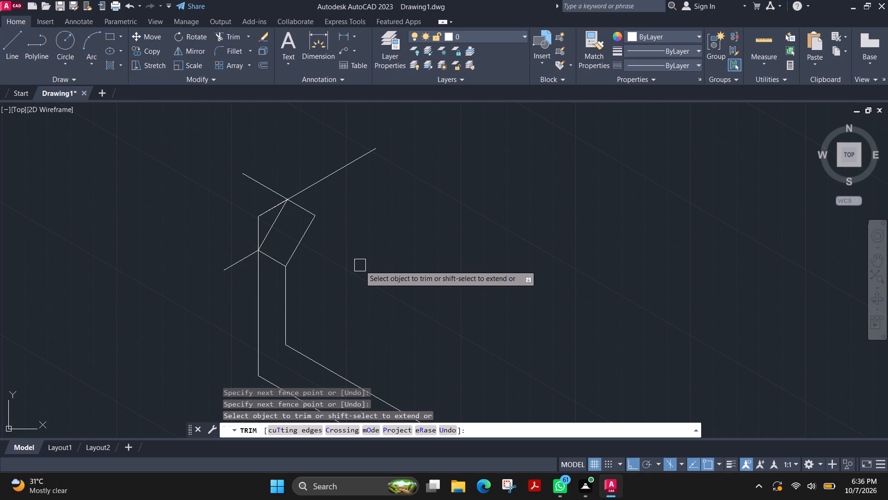
{"action": "scroll", "coordinate": [361, 301], "scroll_direction": "down", "scroll_amount": 1}
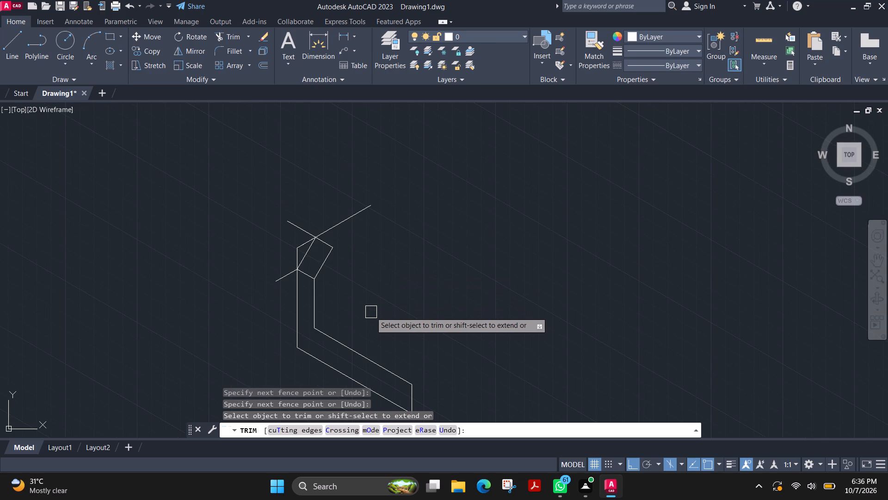
{"action": "middle_click_drag", "start_coordinate": [368, 311], "coordinate": [318, 259]}
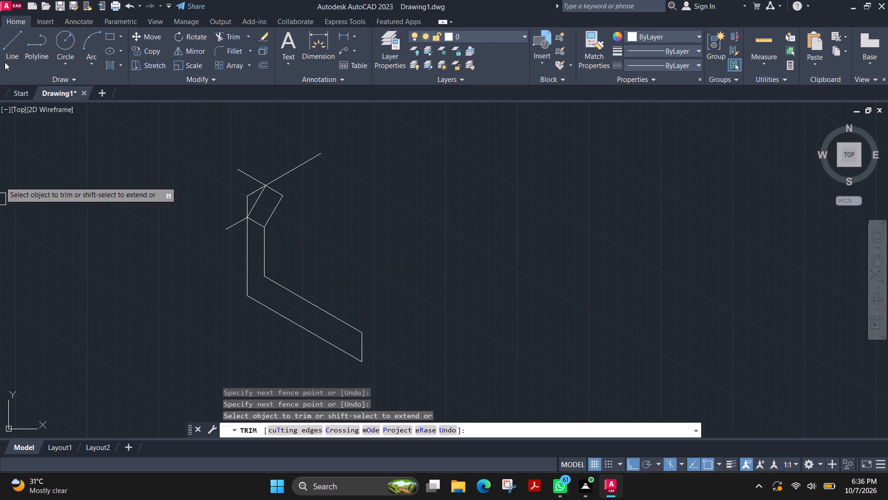
{"action": "left_click", "coordinate": [18, 55]}
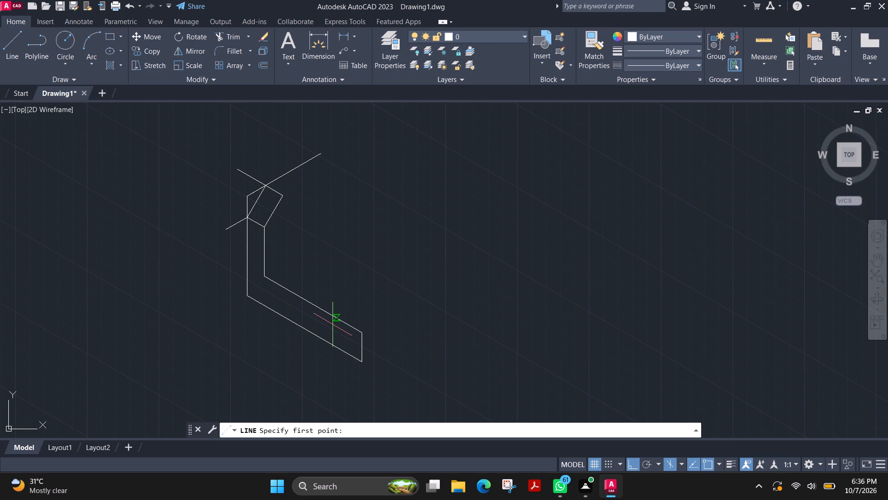
{"action": "left_click", "coordinate": [361, 335]}
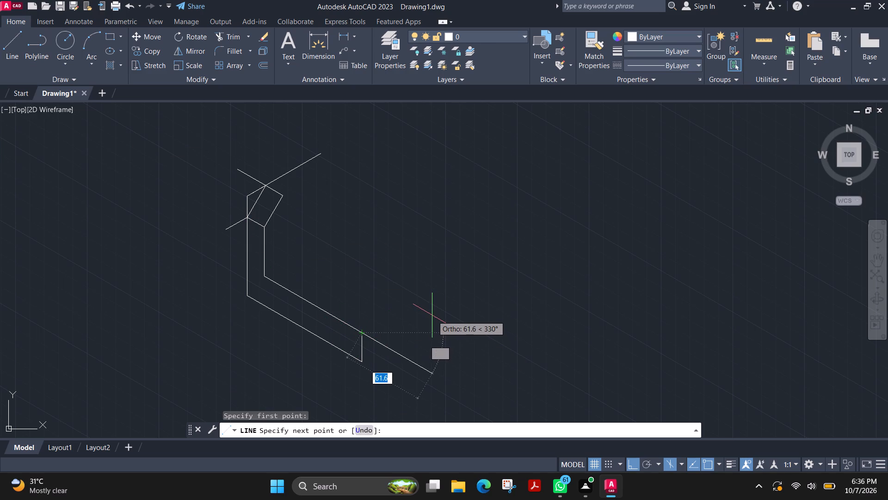
{"action": "key", "text": "F5"}
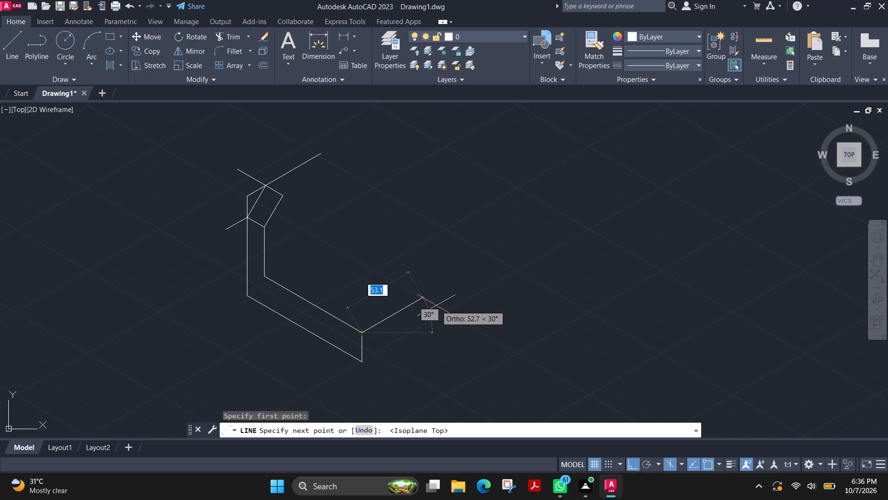
{"action": "type", "text": "64"}
{"action": "key", "text": "Return"}
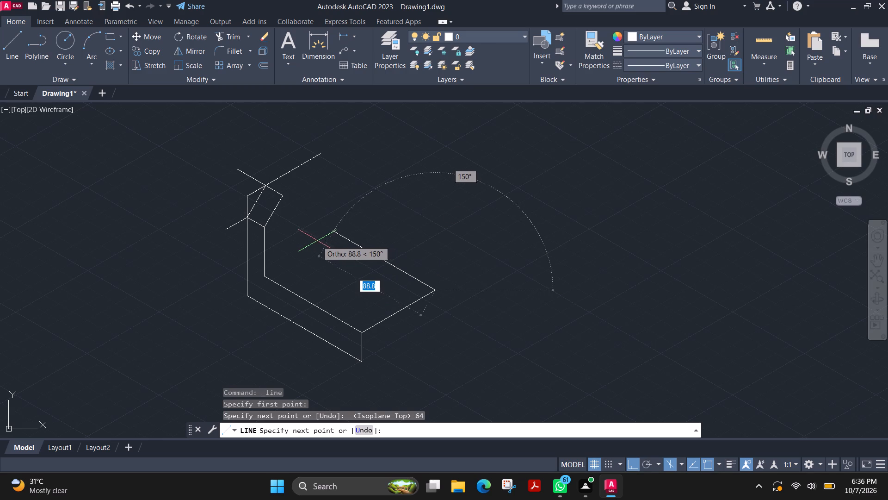
{"action": "key", "text": "Escape"}
Draw a line at 30° from the inner corner where the vertical line meets the base, running past the 64 mm depth.
{"action": "key", "text": "space"}
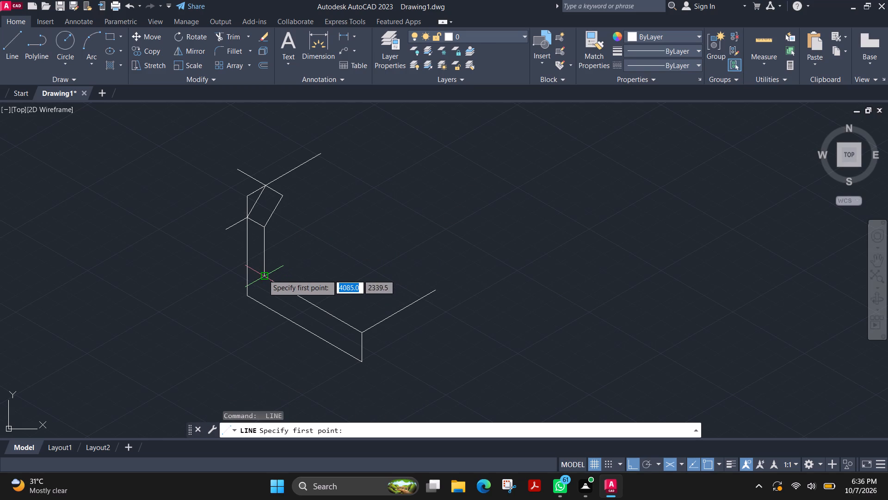
{"action": "left_click", "coordinate": [262, 275]}
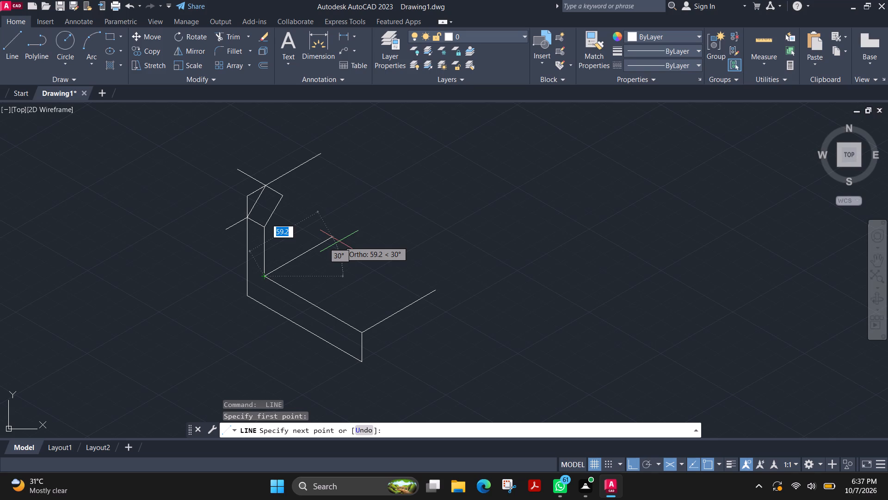
{"action": "left_click", "coordinate": [407, 209]}
{"action": "key", "text": "Escape"}
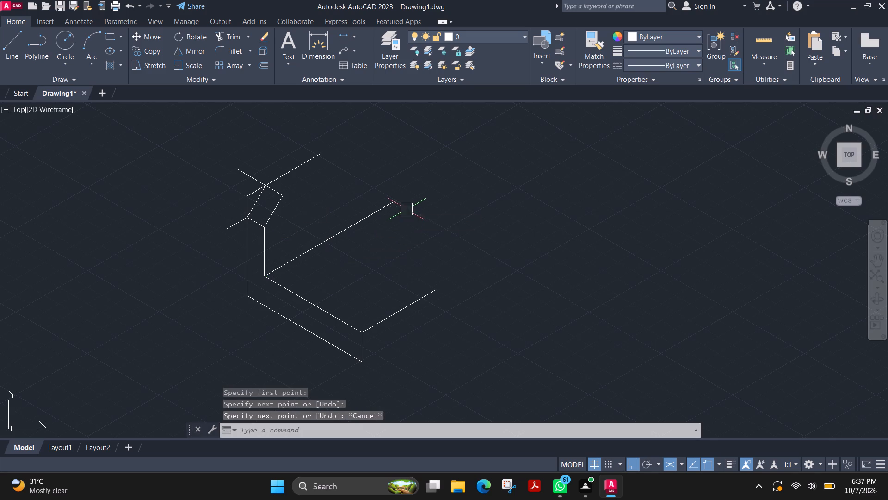
Draw a line about 100 mm long at 150° from the far end of the base's 64 mm line, crossing the inner 30° line.
{"action": "key", "text": "space"}
{"action": "left_click", "coordinate": [433, 294]}
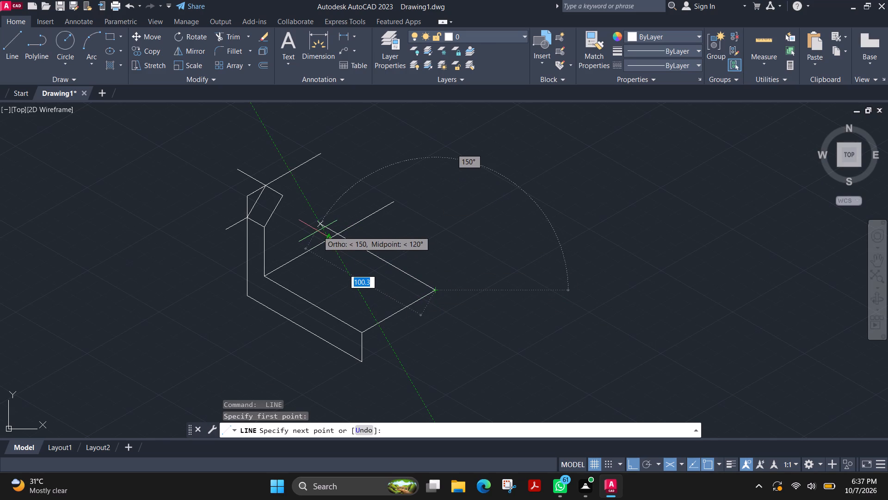
{"action": "left_click", "coordinate": [317, 219]}
{"action": "key", "text": "Escape"}
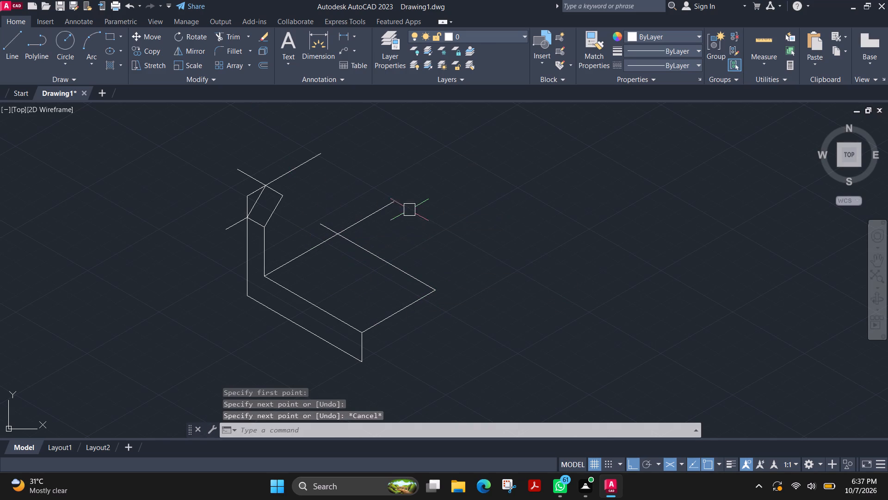
Trim both overhanging ends at the back corner of the base's top face.
{"action": "scroll", "coordinate": [352, 233], "scroll_direction": "up", "scroll_amount": 2}
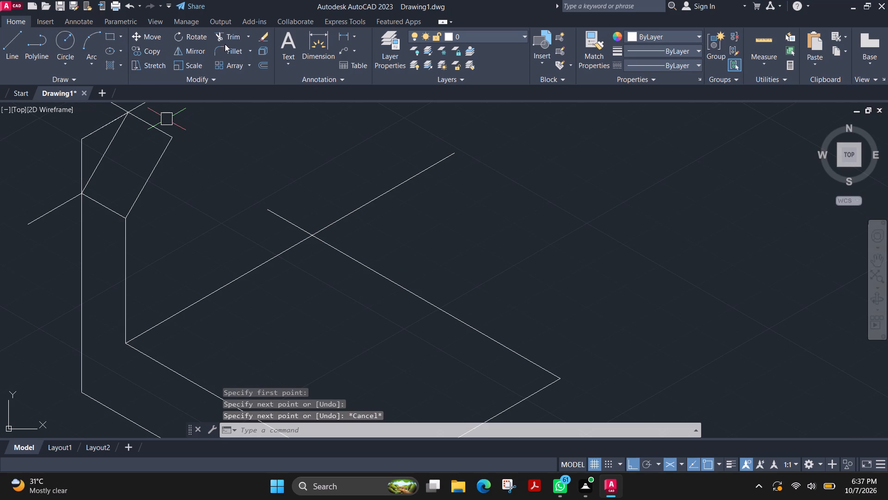
{"action": "left_click", "coordinate": [225, 38]}
{"action": "left_click_drag", "start_coordinate": [377, 222], "coordinate": [298, 219]}
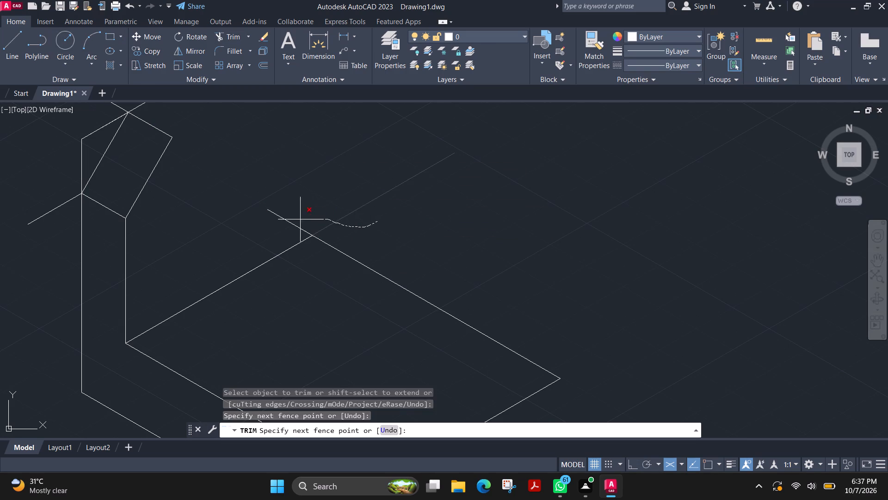
{"action": "left_click_drag", "start_coordinate": [298, 219], "coordinate": [262, 234]}
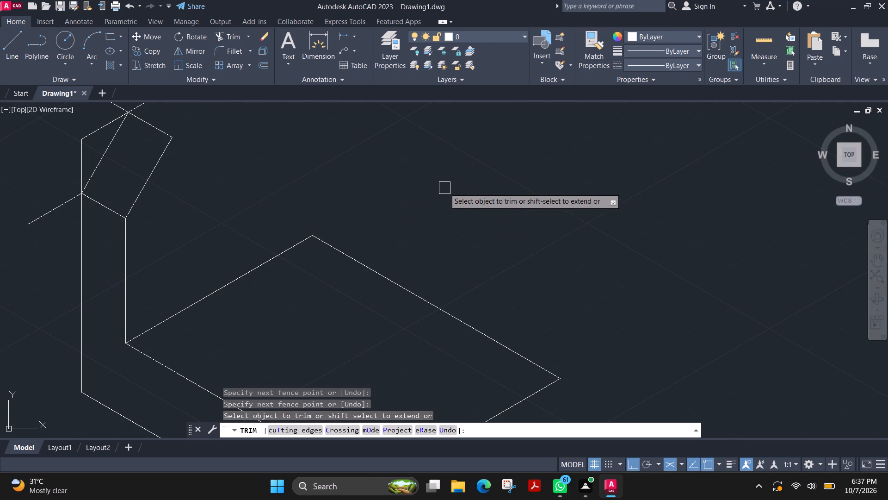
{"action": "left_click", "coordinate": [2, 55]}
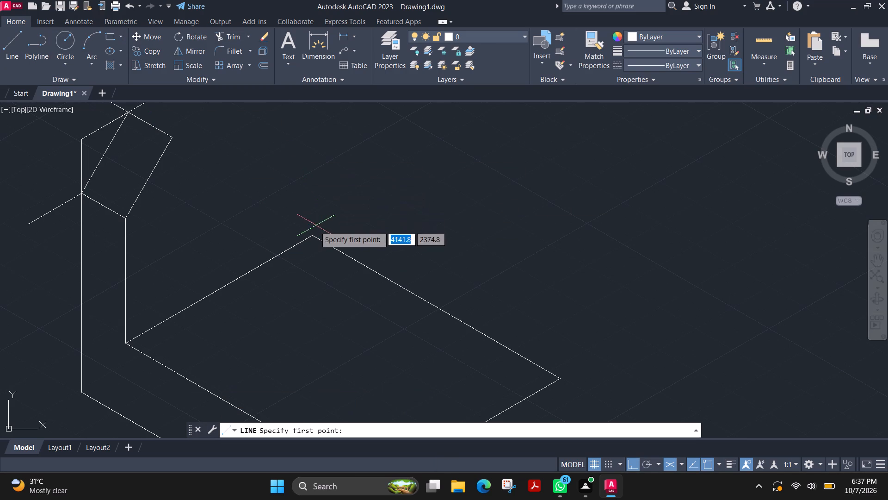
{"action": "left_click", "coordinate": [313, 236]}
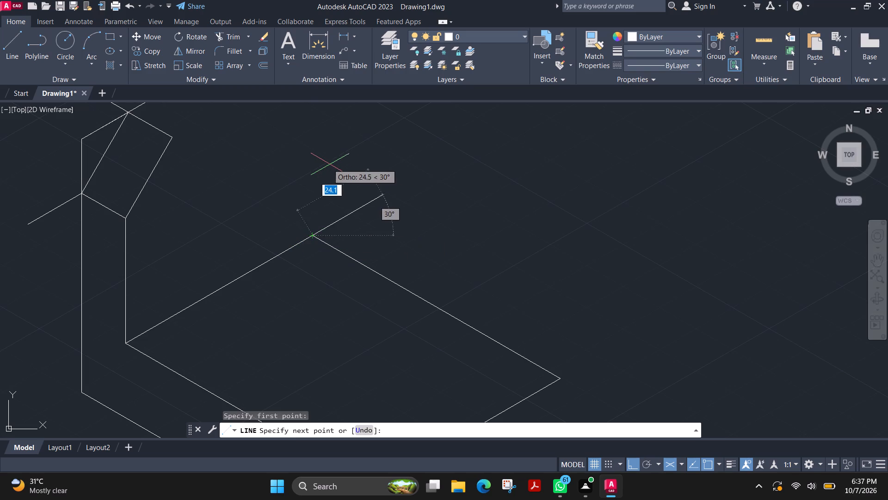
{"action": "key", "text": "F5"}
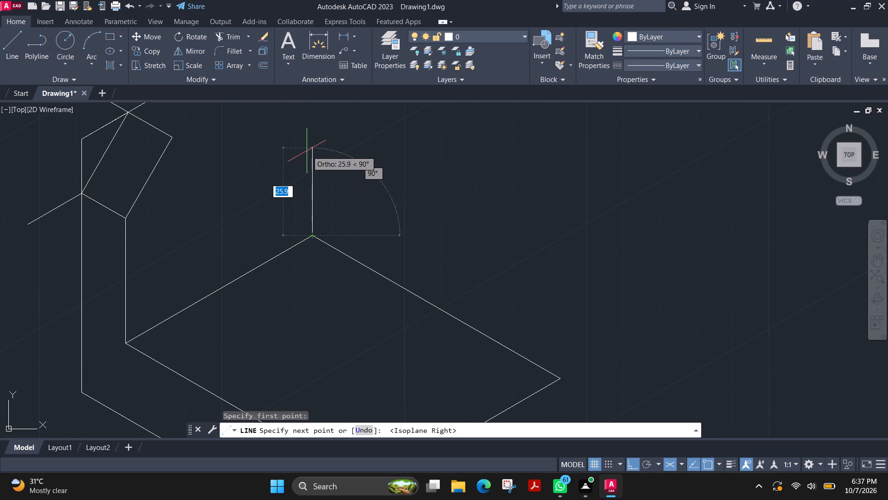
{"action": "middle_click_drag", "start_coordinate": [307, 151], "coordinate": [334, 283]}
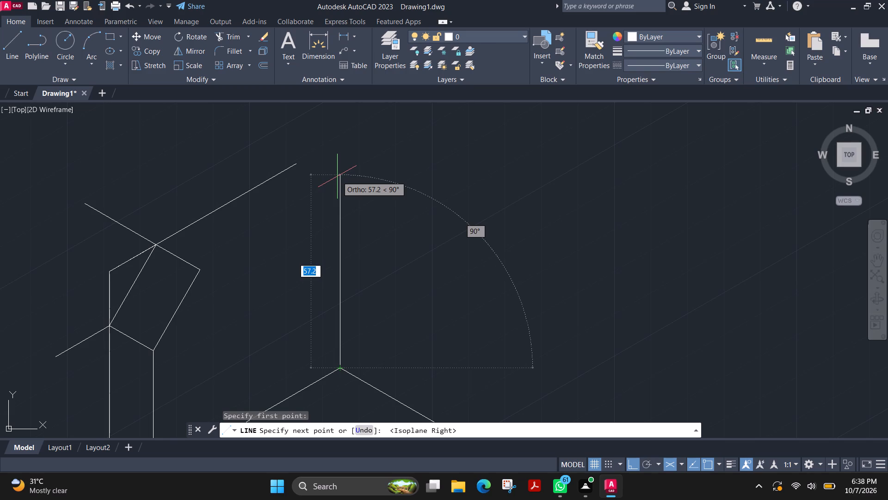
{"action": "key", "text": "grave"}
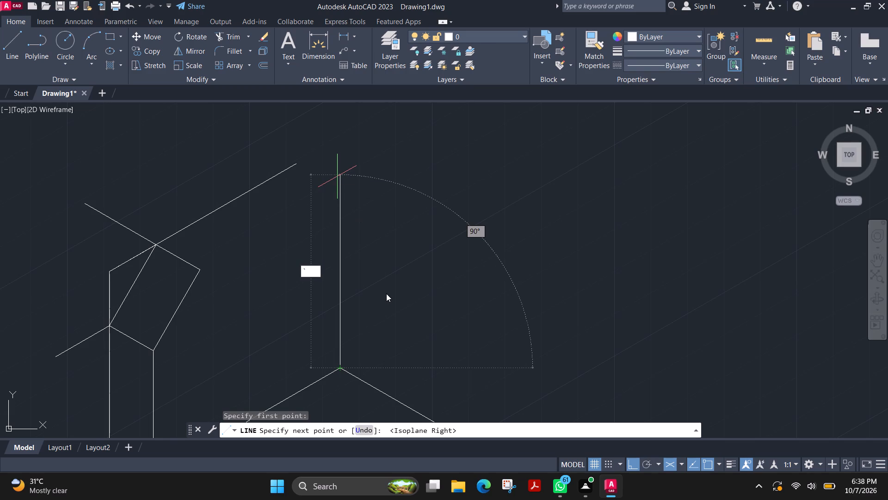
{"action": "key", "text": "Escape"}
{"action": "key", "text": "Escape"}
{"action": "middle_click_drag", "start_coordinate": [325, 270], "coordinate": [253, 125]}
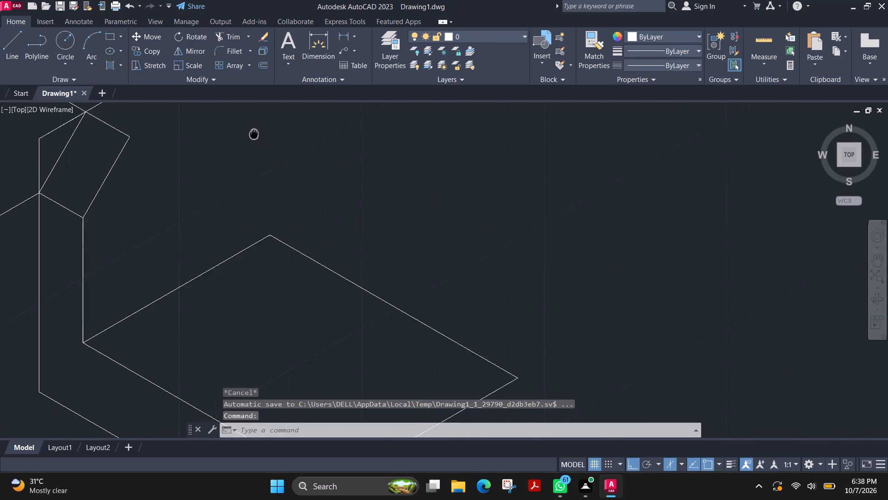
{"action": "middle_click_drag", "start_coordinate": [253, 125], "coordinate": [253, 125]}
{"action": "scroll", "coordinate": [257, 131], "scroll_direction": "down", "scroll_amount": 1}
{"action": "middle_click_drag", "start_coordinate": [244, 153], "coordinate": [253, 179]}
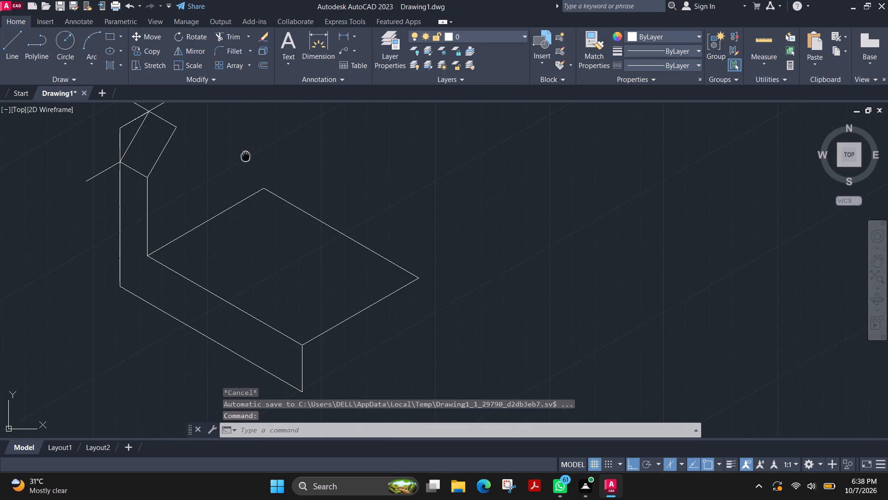
Draw a 32 mm line at 30° from the upper end of the upright wall's inner chamfer edge.
{"action": "middle_click_drag", "start_coordinate": [253, 179], "coordinate": [284, 274]}
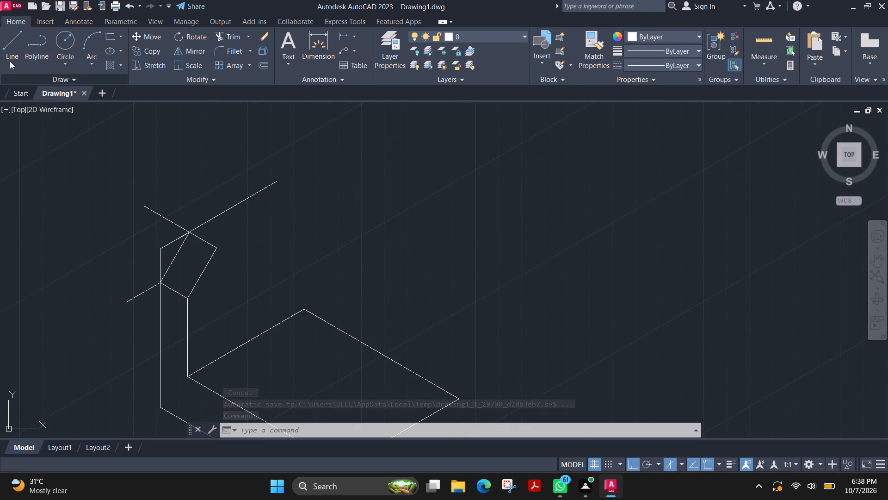
{"action": "left_click", "coordinate": [6, 53]}
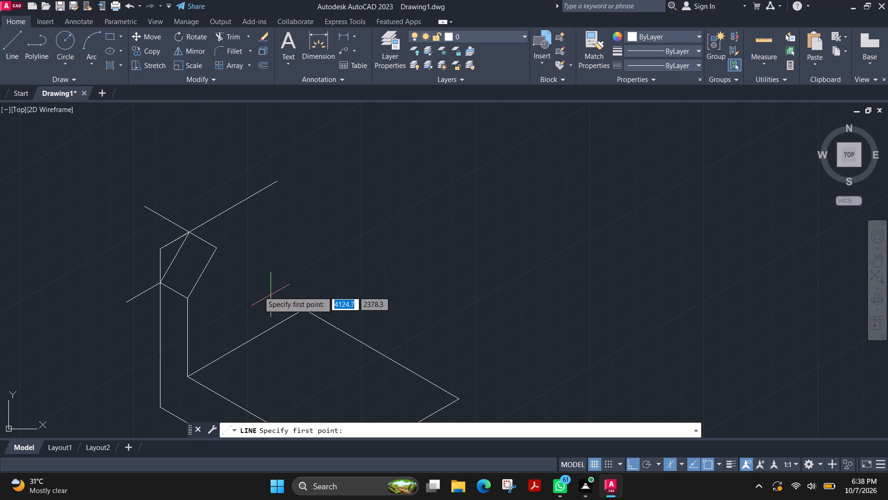
{"action": "left_click", "coordinate": [218, 249]}
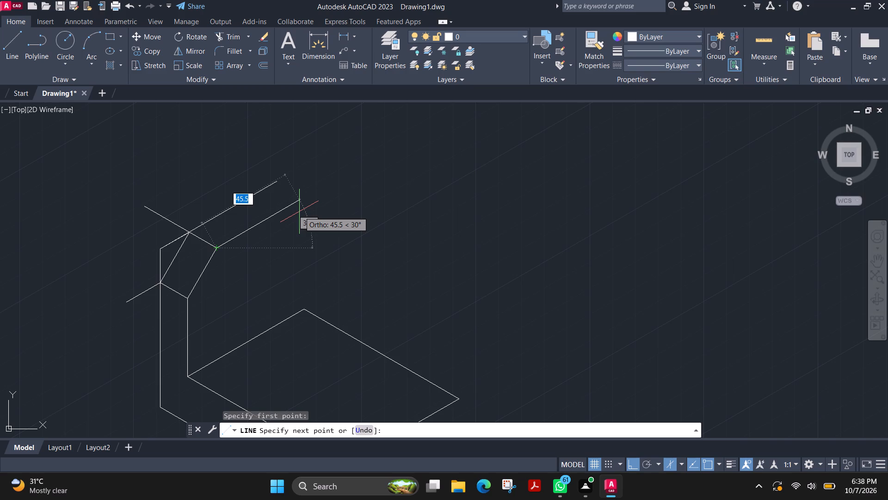
{"action": "type", "text": "32"}
{"action": "key", "text": "Return"}
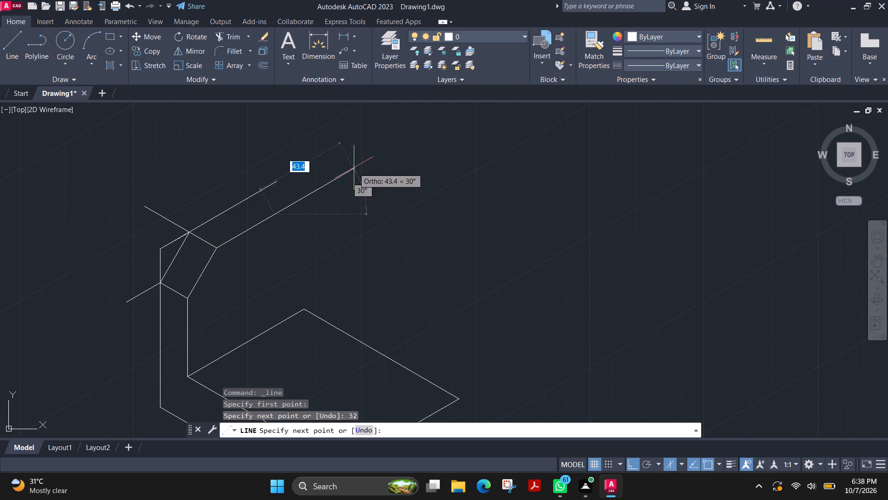
{"action": "key", "text": "Escape"}
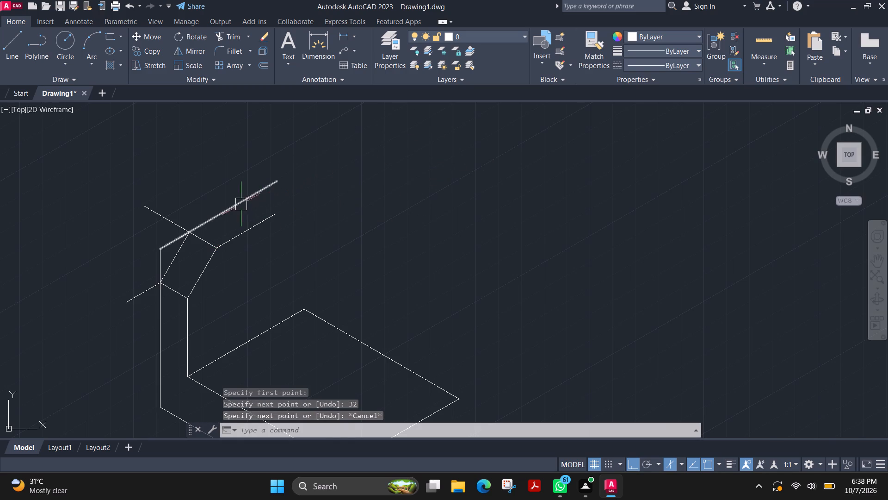
Draw a 32 mm line at 30° from the upper end of the upright wall's outer chamfer edge.
{"action": "left_click", "coordinate": [6, 54]}
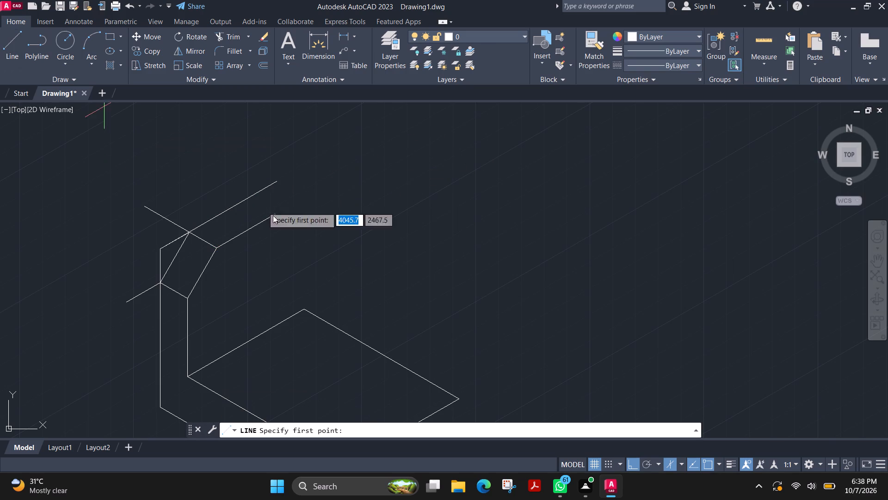
{"action": "left_click", "coordinate": [187, 232]}
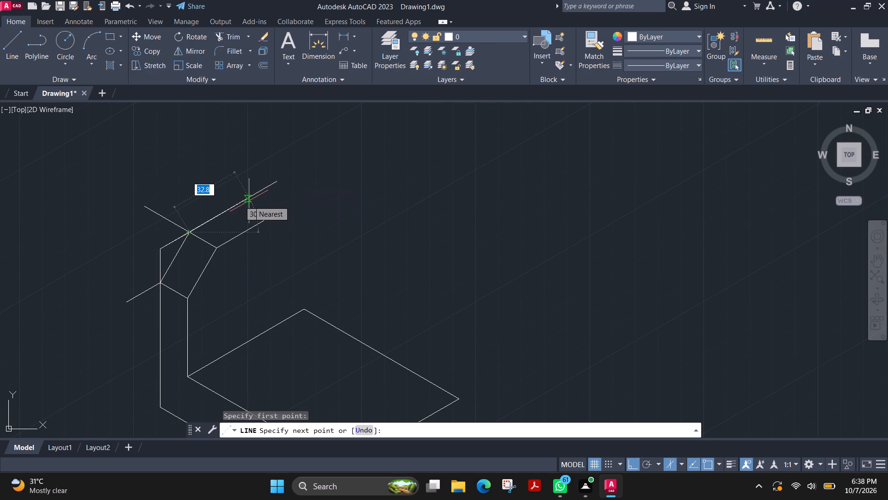
{"action": "type", "text": "32"}
{"action": "key", "text": "Return"}
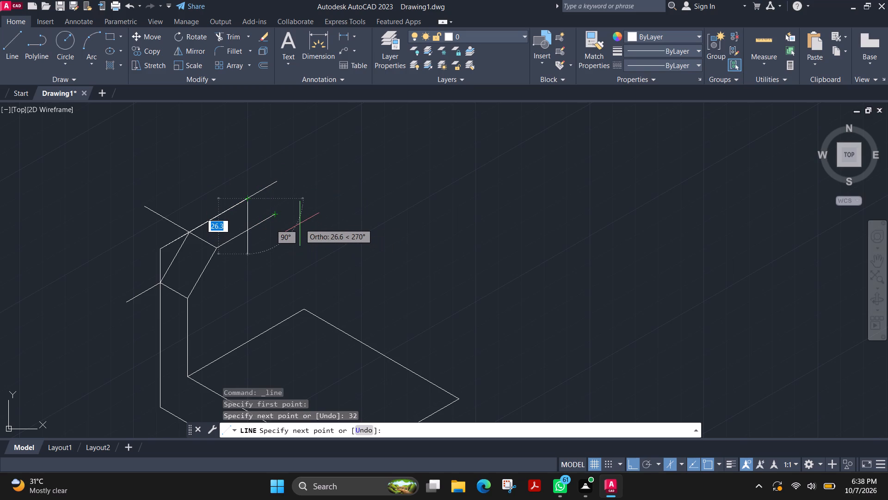
On isoplane Left, join the ends of the two 32 mm lines and continue about 32.5 mm at 330°.
{"action": "key", "text": "F5"}
{"action": "left_click", "coordinate": [272, 213]}
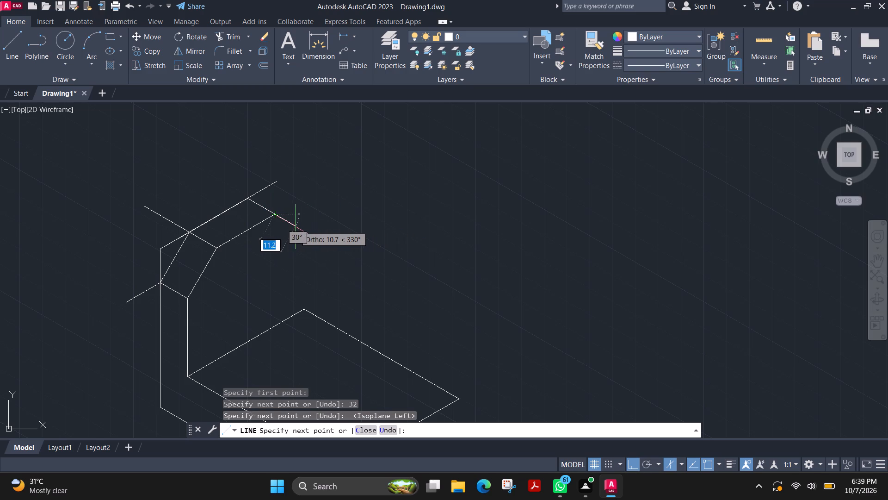
{"action": "left_click", "coordinate": [334, 244]}
{"action": "key", "text": "Escape"}
Draw a vertical line about 51 mm up from the back corner of the base's top face, crossing the 330° line.
{"action": "key", "text": "space"}
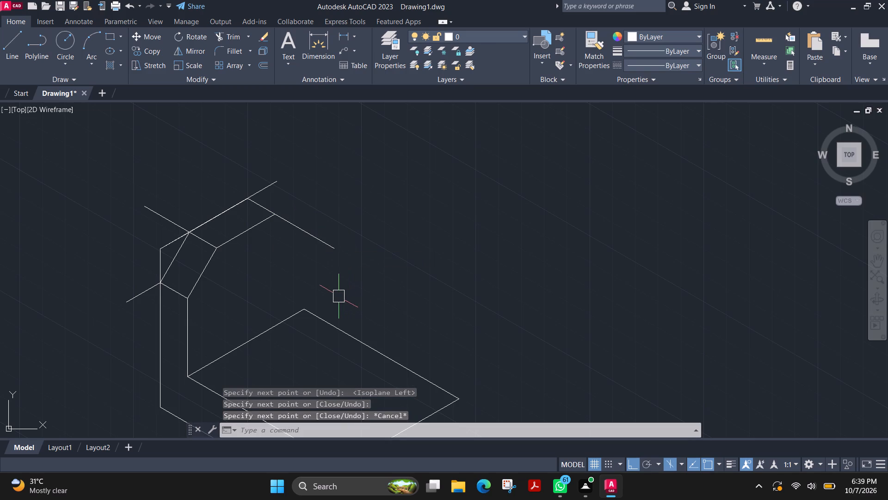
{"action": "left_click", "coordinate": [304, 309]}
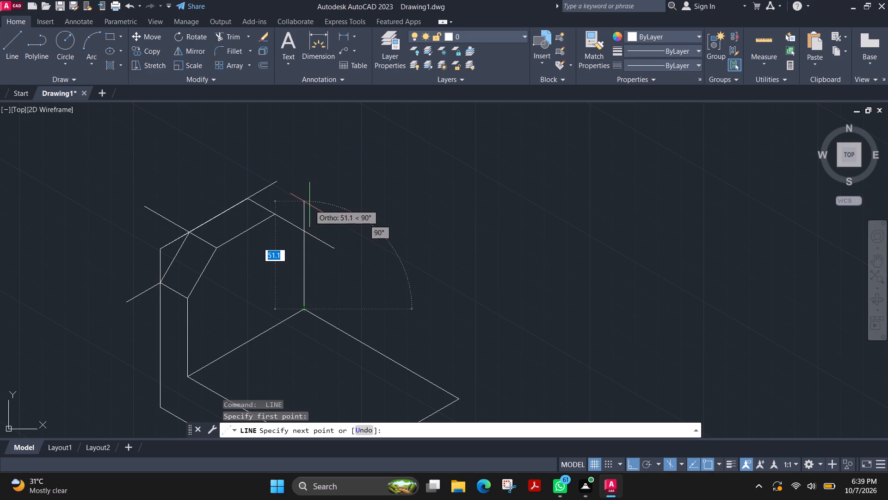
{"action": "left_click", "coordinate": [309, 205]}
{"action": "key", "text": "Escape"}
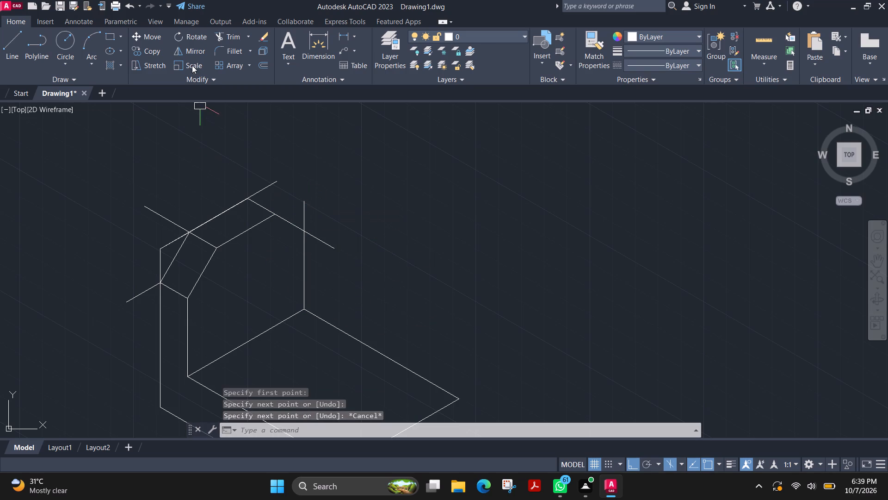
Trim both overhanging ends where the vertical line crosses the 330° line.
{"action": "left_click", "coordinate": [227, 39]}
{"action": "left_click_drag", "start_coordinate": [327, 259], "coordinate": [322, 244]}
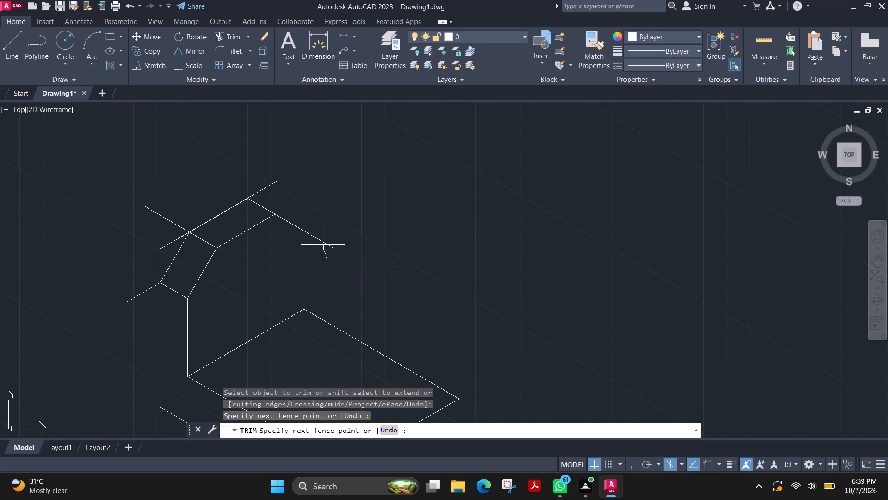
{"action": "left_click_drag", "start_coordinate": [322, 244], "coordinate": [293, 206]}
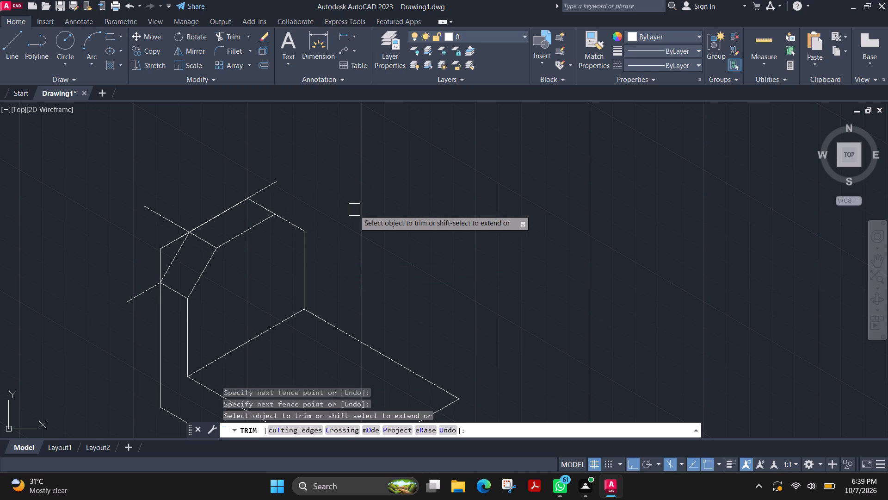
Trim the leftover line ends around the top edge and chamfer, including the sharp corner outside the chamfer.
{"action": "left_click_drag", "start_coordinate": [288, 195], "coordinate": [246, 179]}
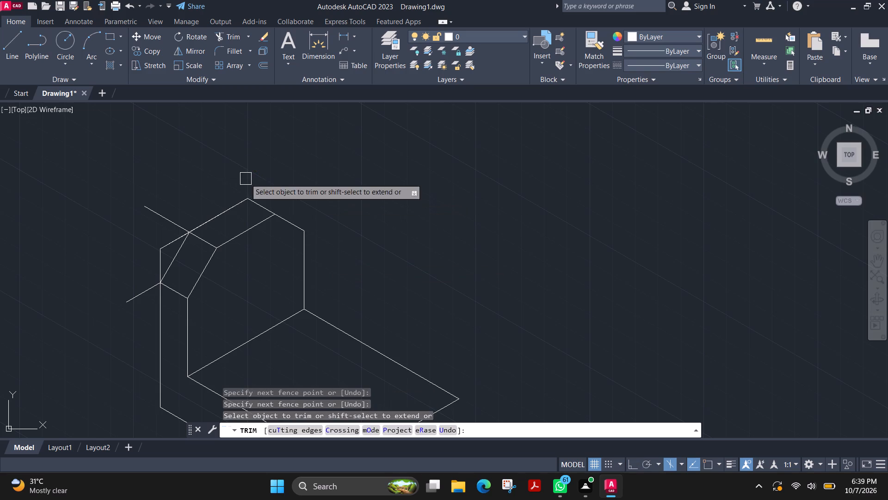
{"action": "left_click_drag", "start_coordinate": [203, 183], "coordinate": [153, 229]}
{"action": "left_click_drag", "start_coordinate": [148, 260], "coordinate": [141, 287]}
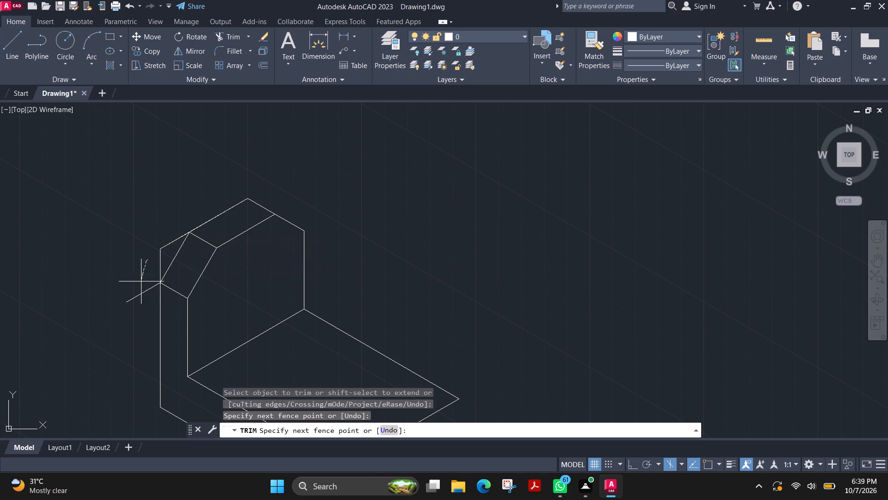
{"action": "left_click_drag", "start_coordinate": [141, 287], "coordinate": [139, 320]}
{"action": "left_click_drag", "start_coordinate": [145, 264], "coordinate": [166, 237]}
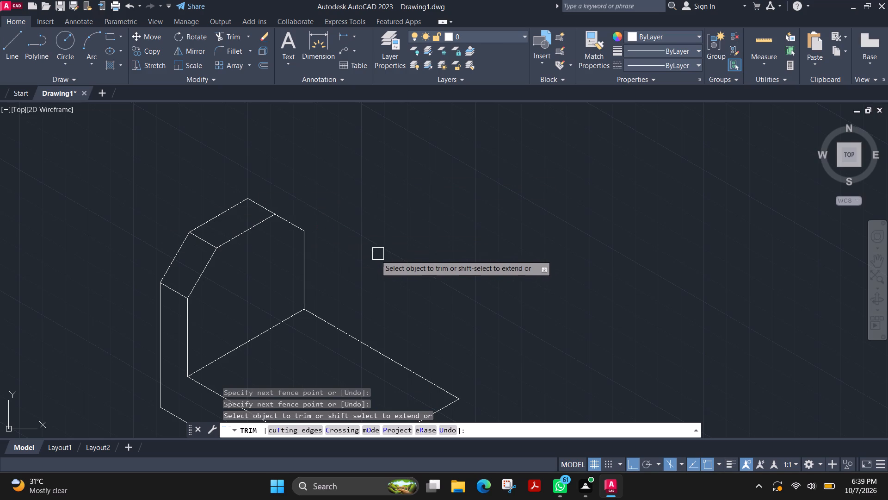
{"action": "scroll", "coordinate": [368, 260], "scroll_direction": "down", "scroll_amount": 1}
{"action": "middle_click_drag", "start_coordinate": [361, 288], "coordinate": [328, 208]}
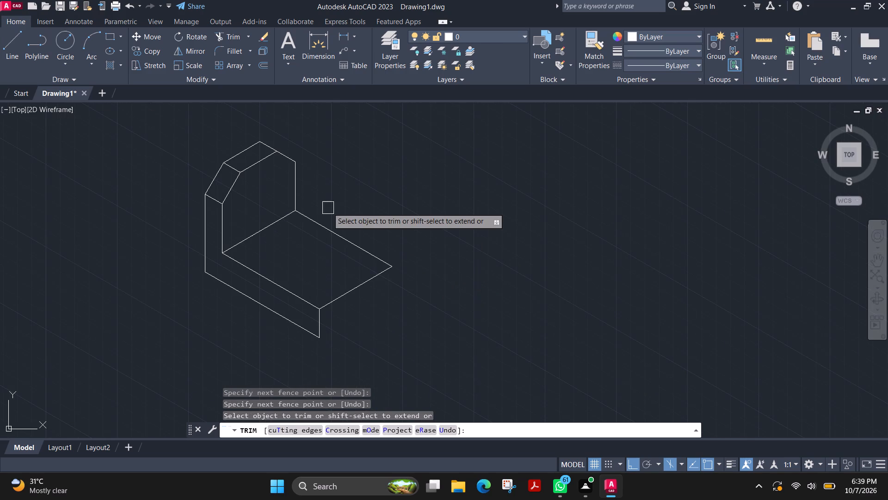
{"action": "key", "text": "Escape"}
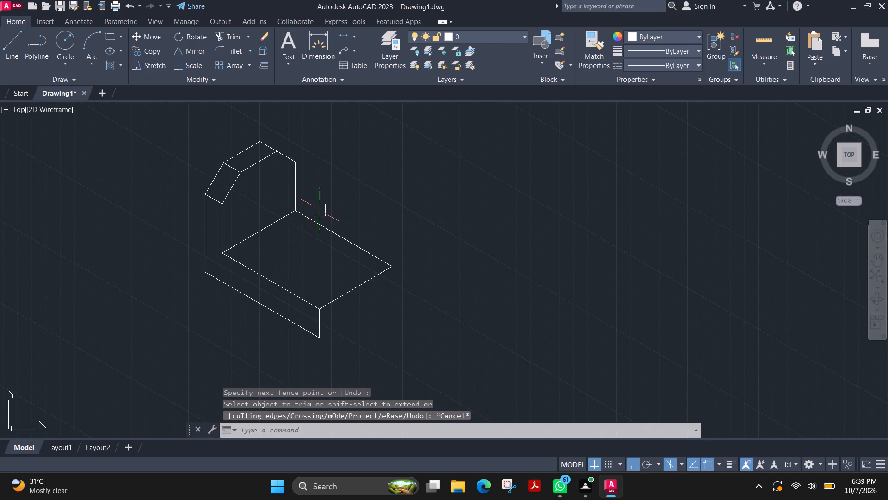
Start another line for the remaining edges of the L-shaped object.
{"action": "scroll", "coordinate": [271, 206], "scroll_direction": "up", "scroll_amount": 1}
{"action": "left_click", "coordinate": [6, 56]}
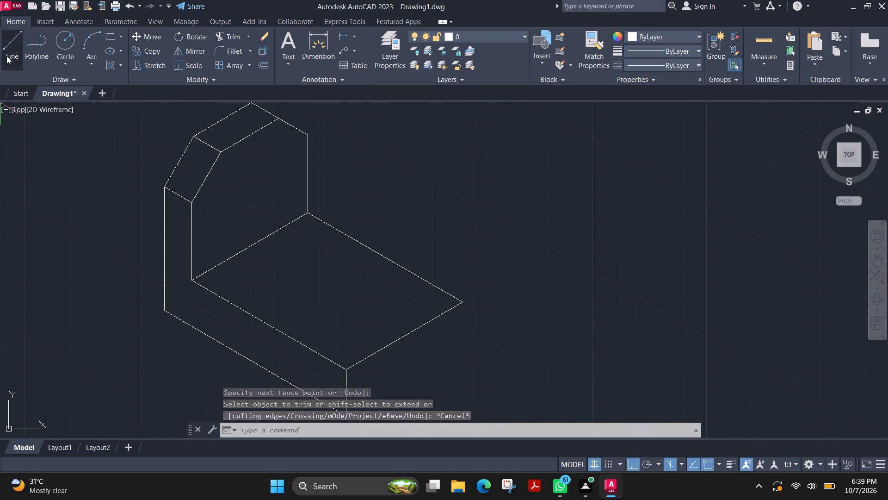
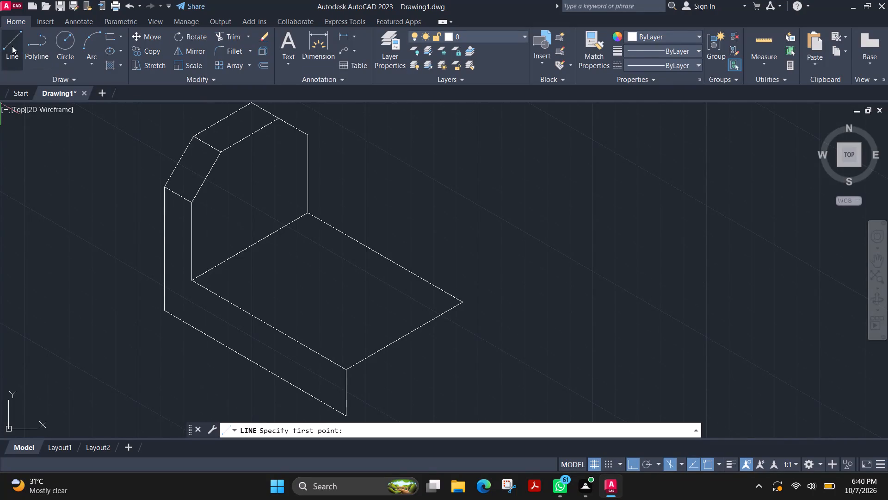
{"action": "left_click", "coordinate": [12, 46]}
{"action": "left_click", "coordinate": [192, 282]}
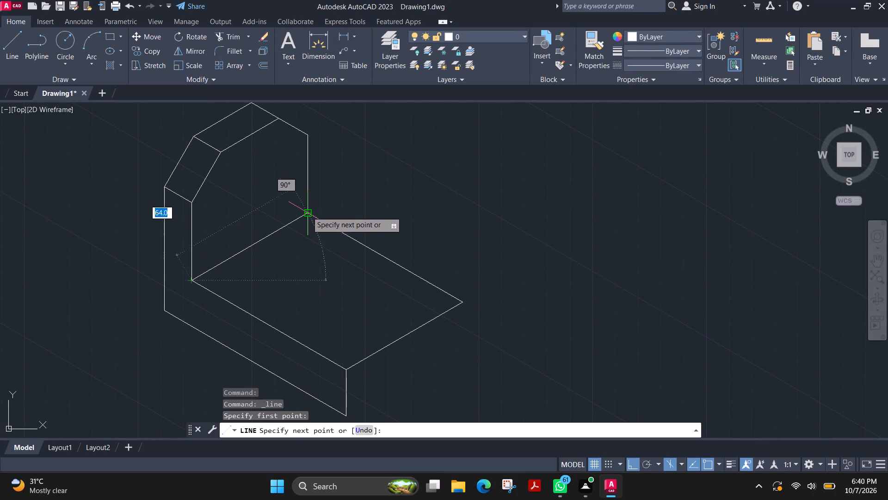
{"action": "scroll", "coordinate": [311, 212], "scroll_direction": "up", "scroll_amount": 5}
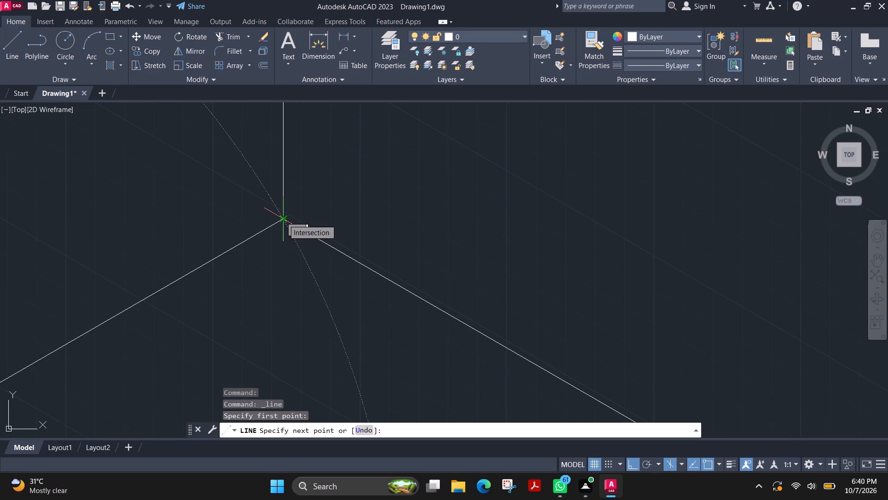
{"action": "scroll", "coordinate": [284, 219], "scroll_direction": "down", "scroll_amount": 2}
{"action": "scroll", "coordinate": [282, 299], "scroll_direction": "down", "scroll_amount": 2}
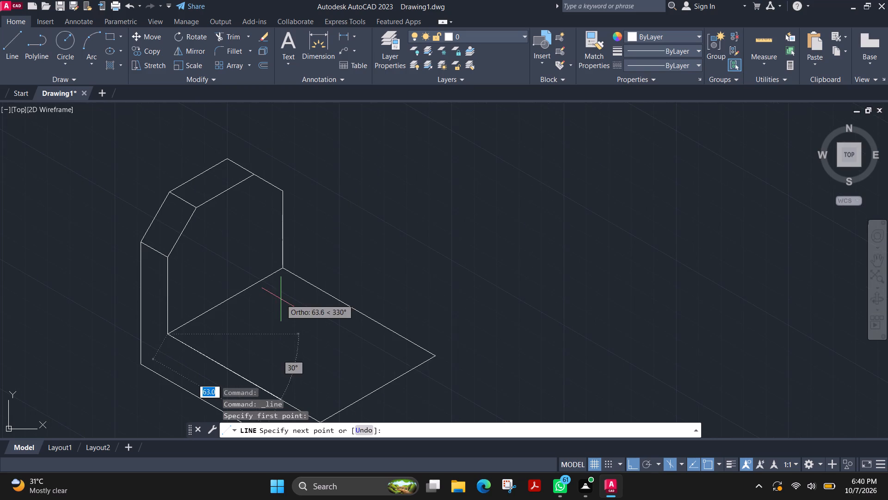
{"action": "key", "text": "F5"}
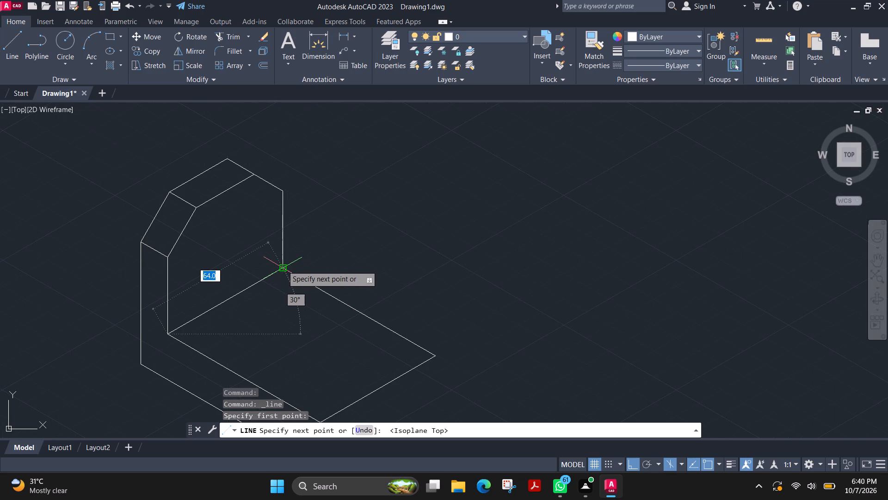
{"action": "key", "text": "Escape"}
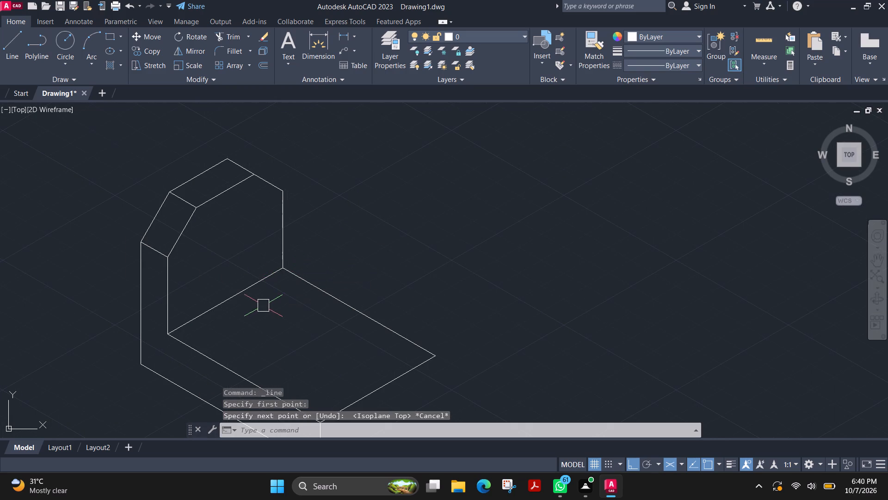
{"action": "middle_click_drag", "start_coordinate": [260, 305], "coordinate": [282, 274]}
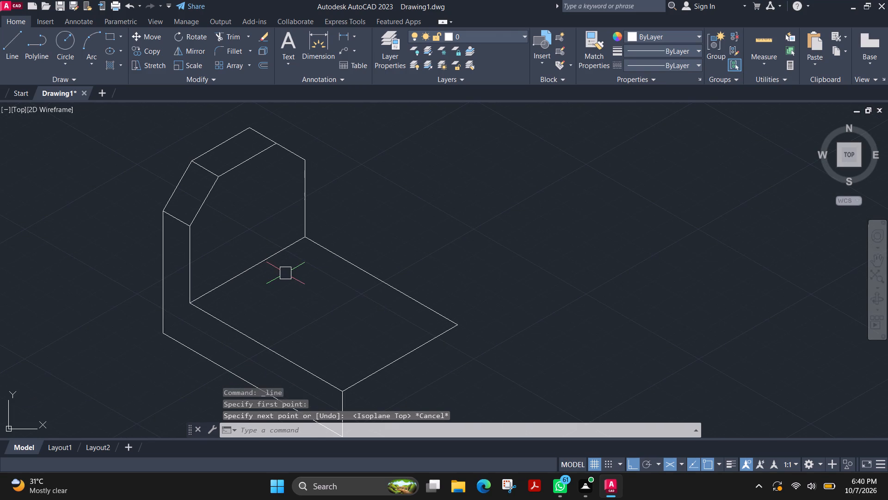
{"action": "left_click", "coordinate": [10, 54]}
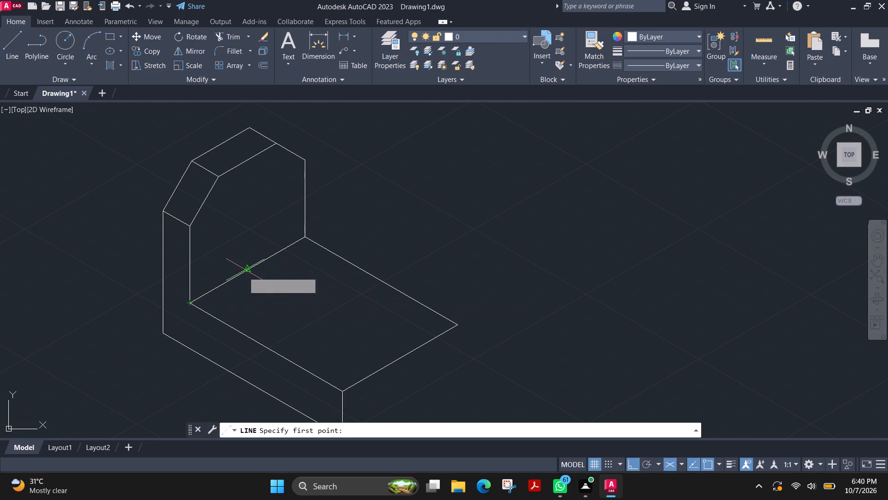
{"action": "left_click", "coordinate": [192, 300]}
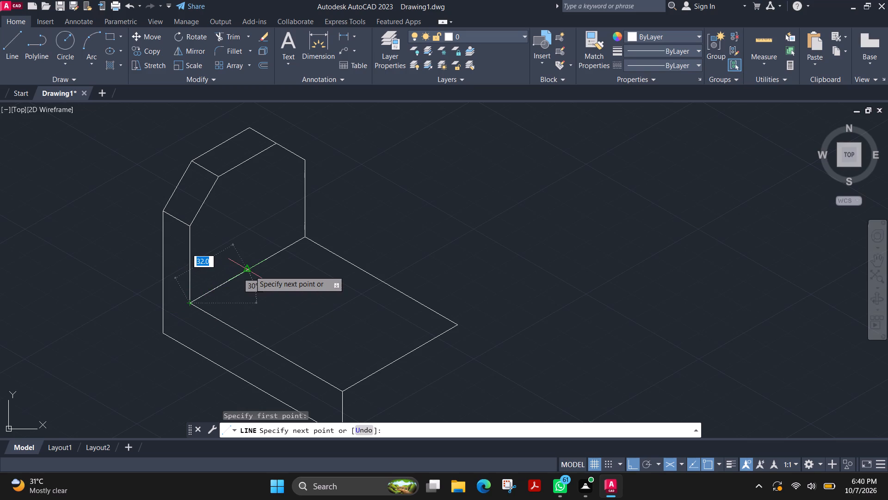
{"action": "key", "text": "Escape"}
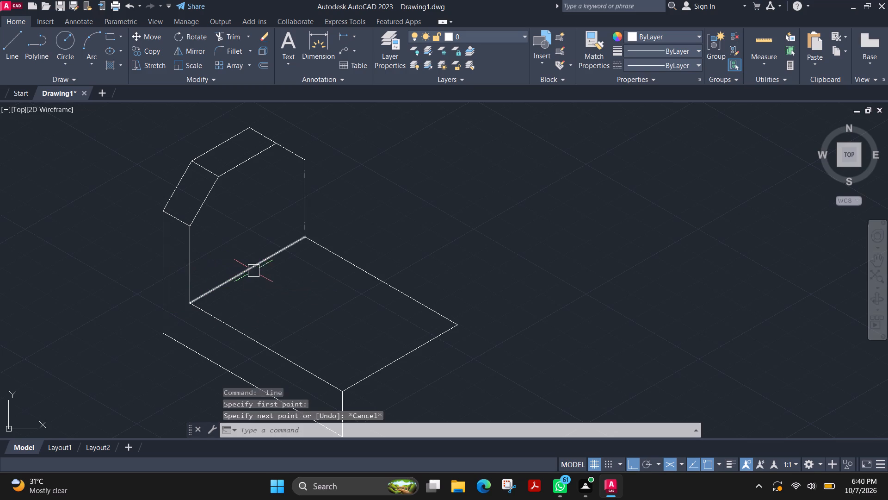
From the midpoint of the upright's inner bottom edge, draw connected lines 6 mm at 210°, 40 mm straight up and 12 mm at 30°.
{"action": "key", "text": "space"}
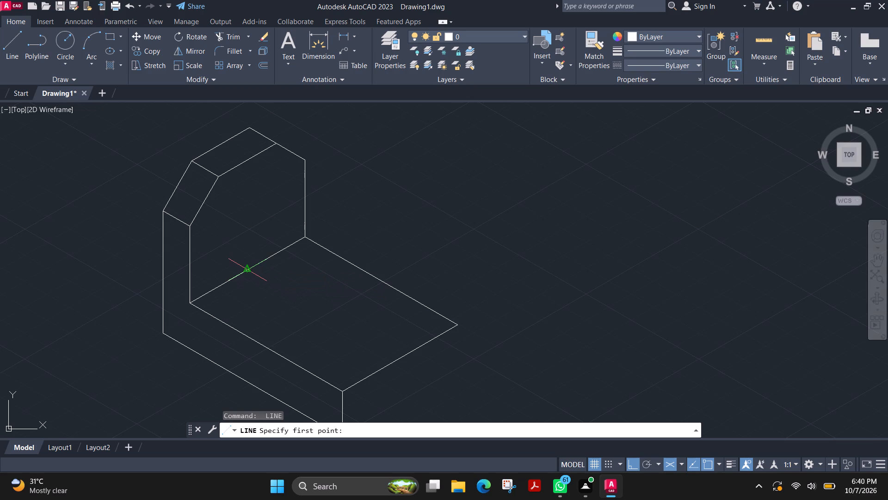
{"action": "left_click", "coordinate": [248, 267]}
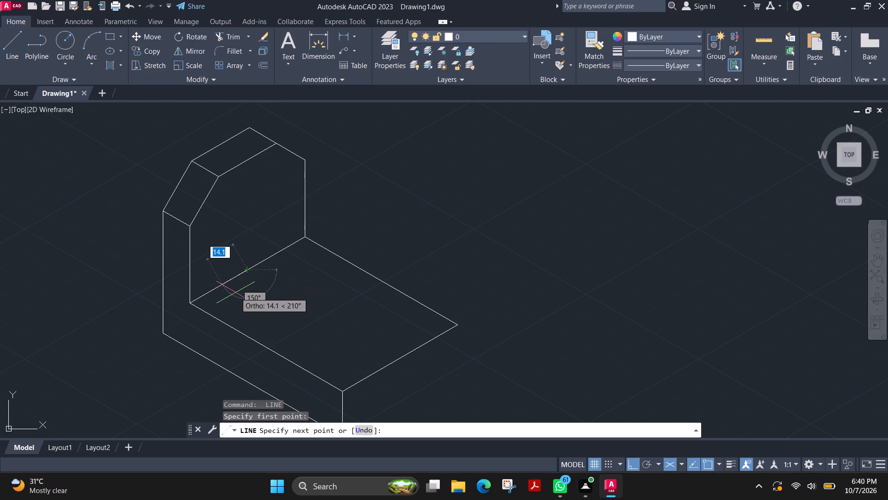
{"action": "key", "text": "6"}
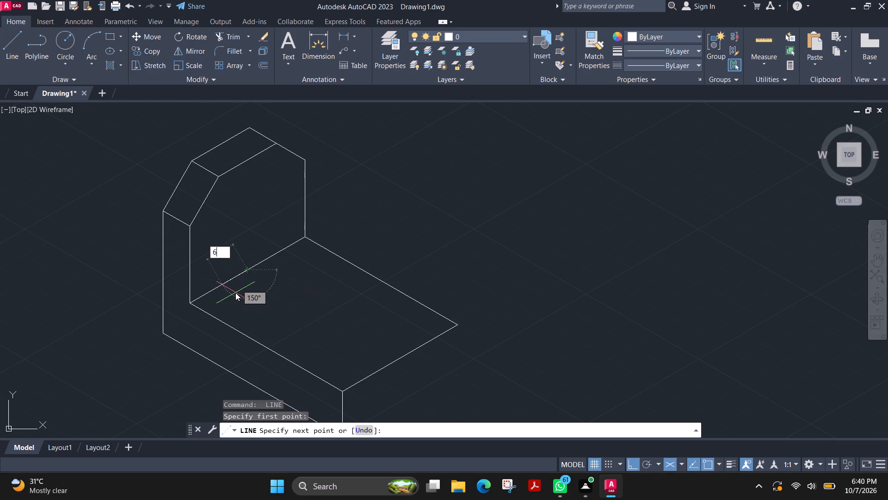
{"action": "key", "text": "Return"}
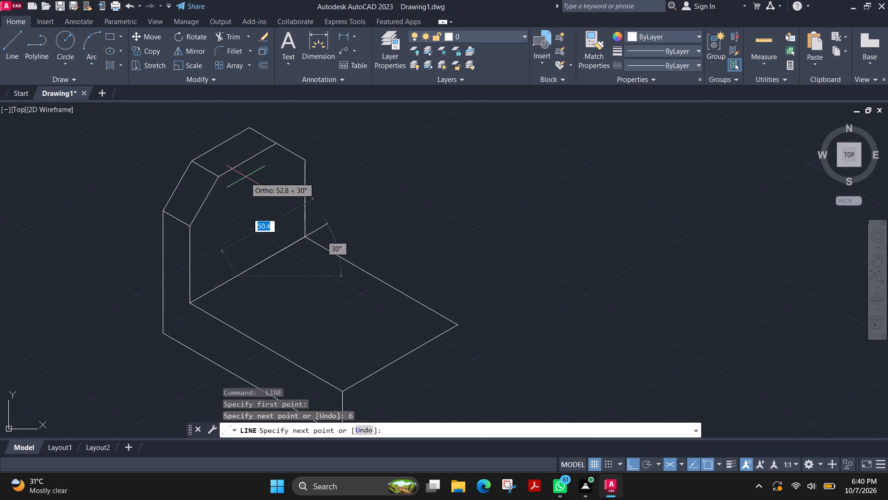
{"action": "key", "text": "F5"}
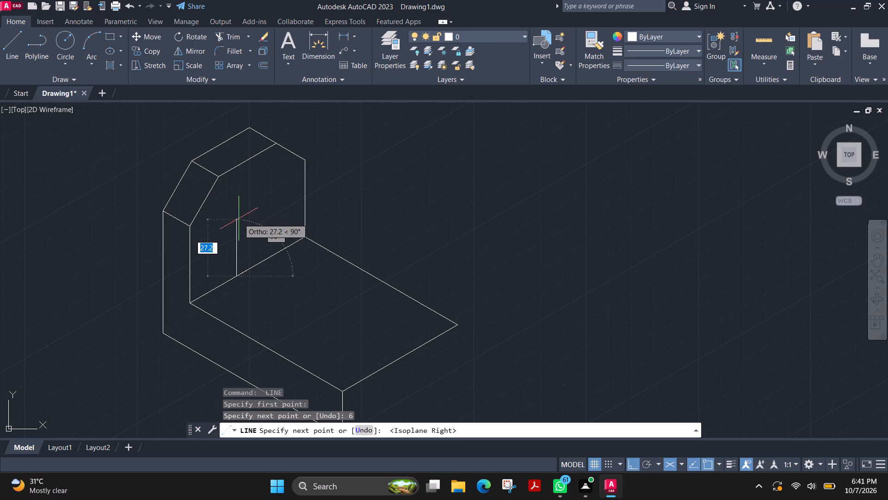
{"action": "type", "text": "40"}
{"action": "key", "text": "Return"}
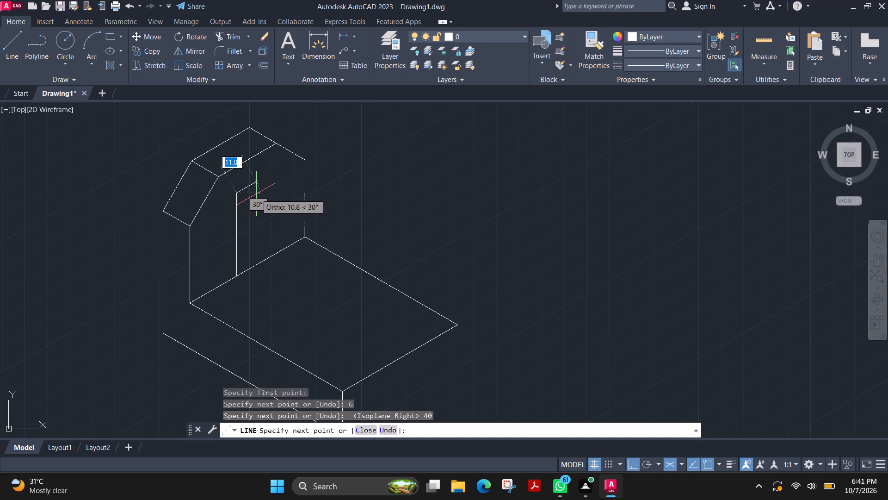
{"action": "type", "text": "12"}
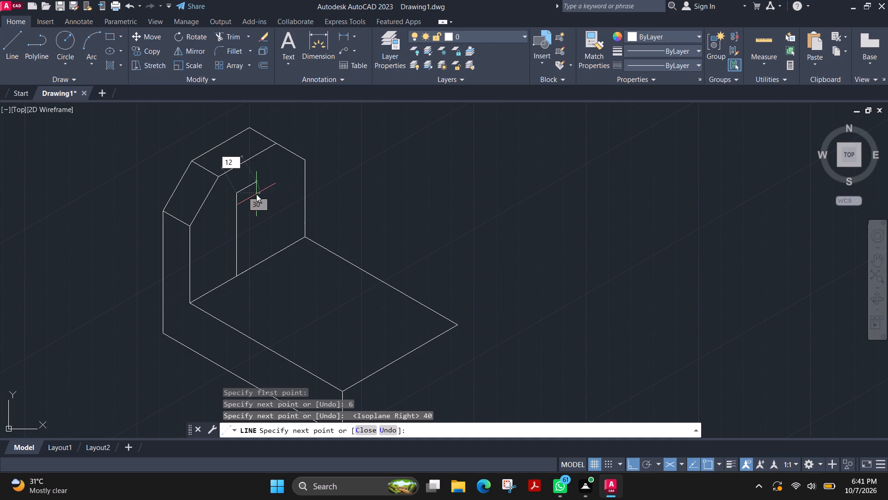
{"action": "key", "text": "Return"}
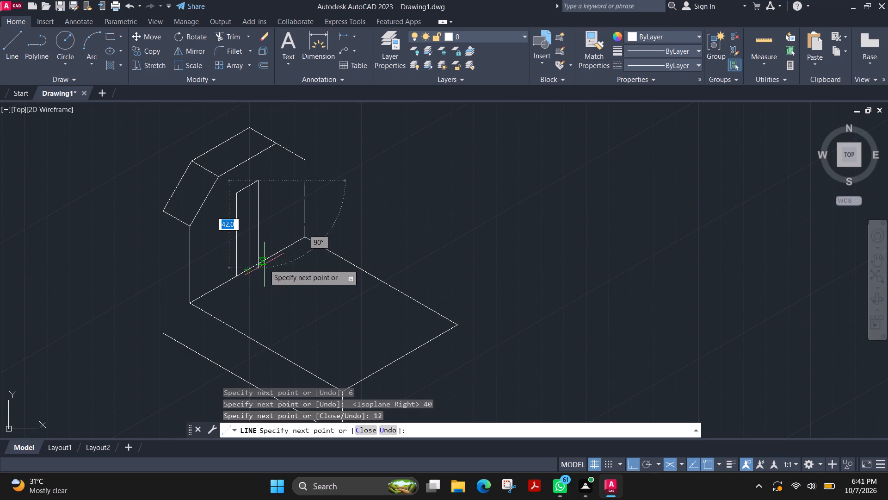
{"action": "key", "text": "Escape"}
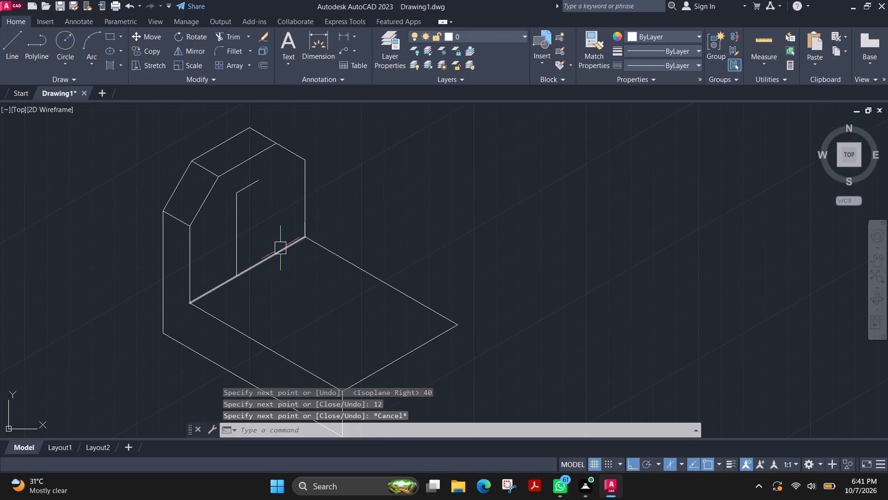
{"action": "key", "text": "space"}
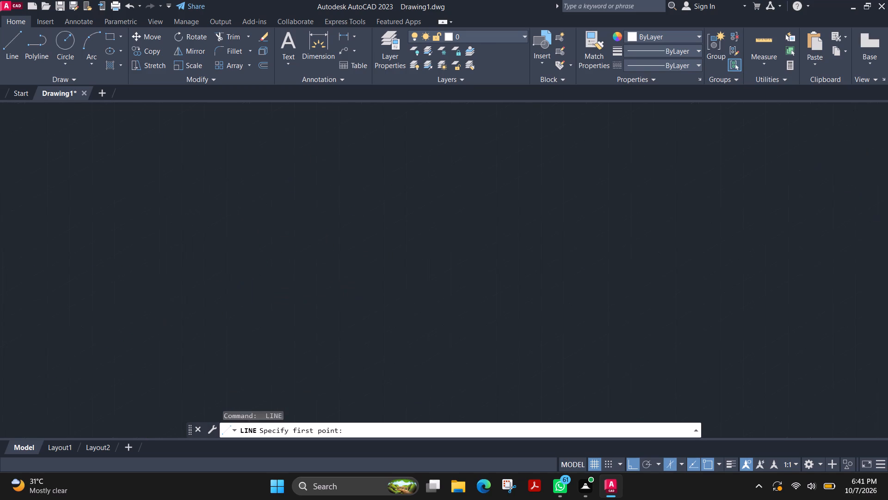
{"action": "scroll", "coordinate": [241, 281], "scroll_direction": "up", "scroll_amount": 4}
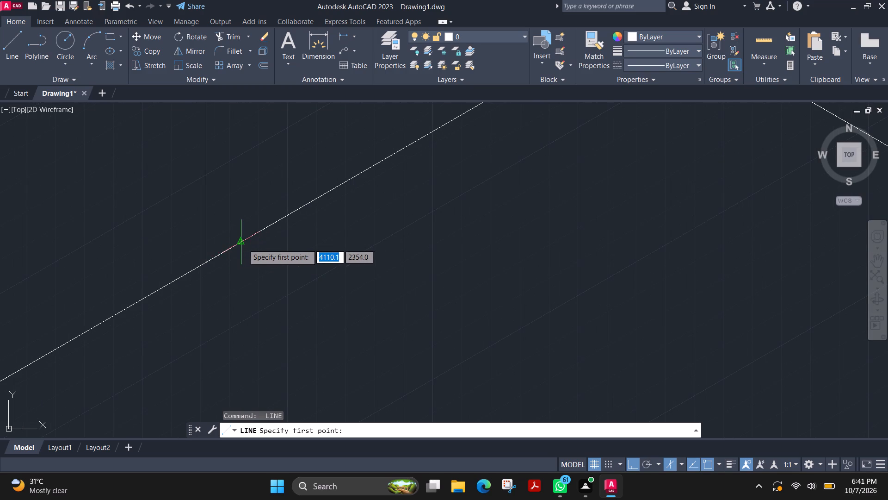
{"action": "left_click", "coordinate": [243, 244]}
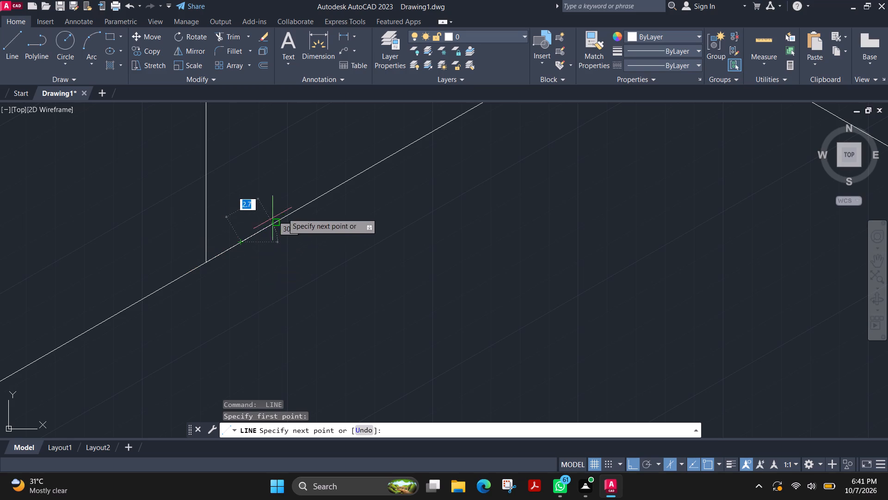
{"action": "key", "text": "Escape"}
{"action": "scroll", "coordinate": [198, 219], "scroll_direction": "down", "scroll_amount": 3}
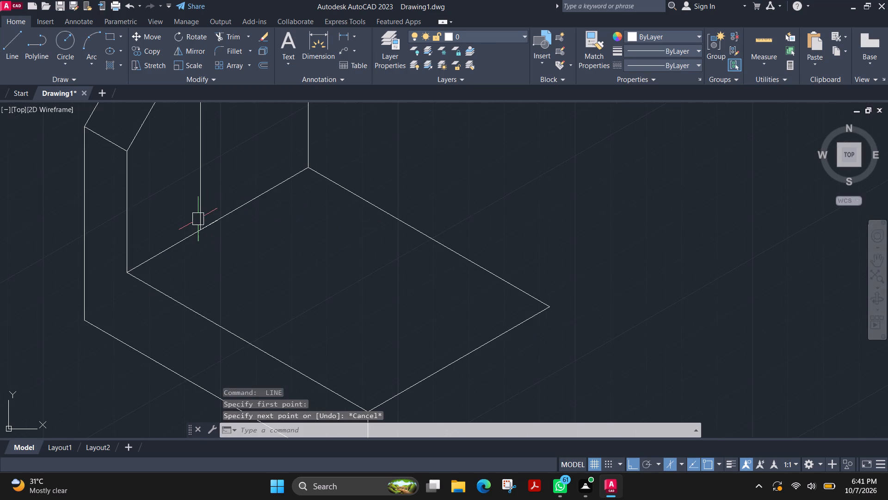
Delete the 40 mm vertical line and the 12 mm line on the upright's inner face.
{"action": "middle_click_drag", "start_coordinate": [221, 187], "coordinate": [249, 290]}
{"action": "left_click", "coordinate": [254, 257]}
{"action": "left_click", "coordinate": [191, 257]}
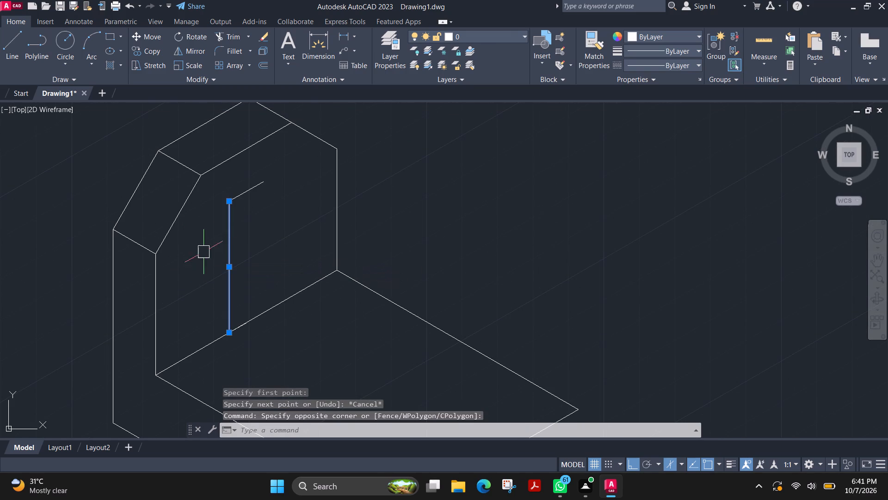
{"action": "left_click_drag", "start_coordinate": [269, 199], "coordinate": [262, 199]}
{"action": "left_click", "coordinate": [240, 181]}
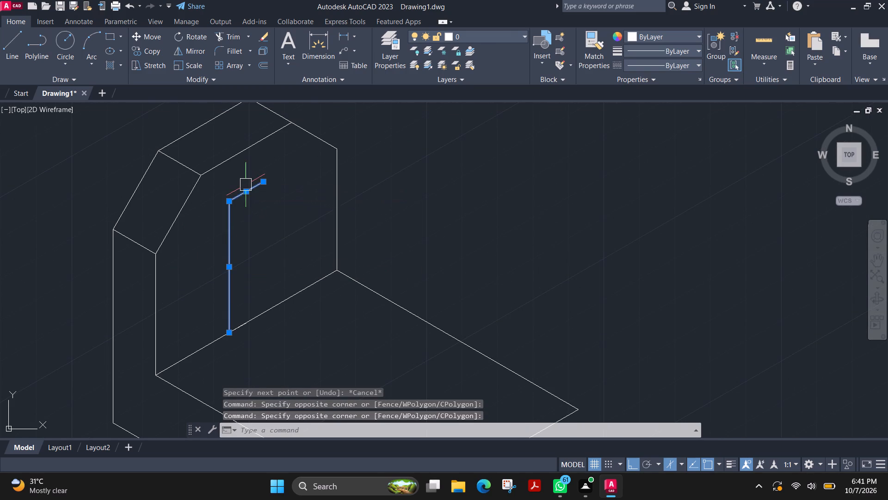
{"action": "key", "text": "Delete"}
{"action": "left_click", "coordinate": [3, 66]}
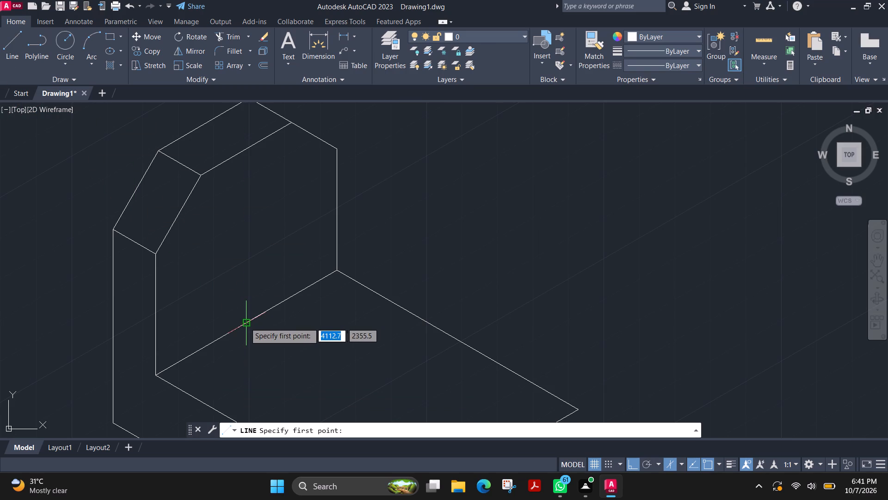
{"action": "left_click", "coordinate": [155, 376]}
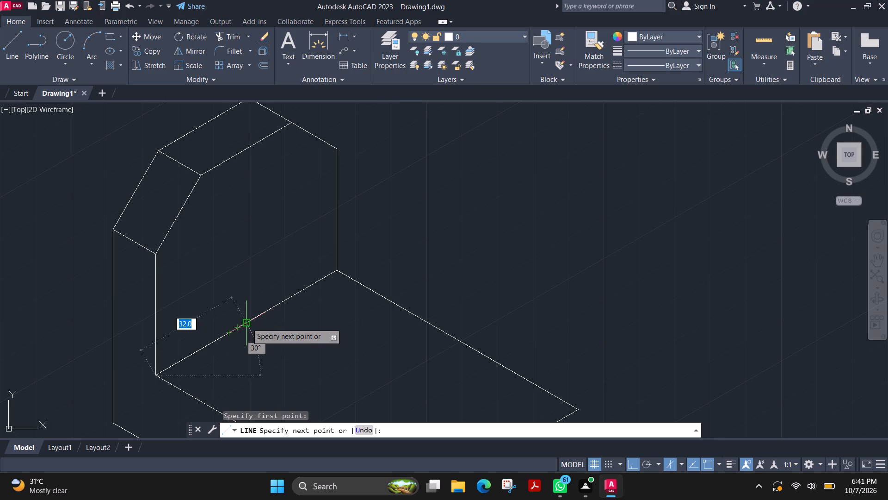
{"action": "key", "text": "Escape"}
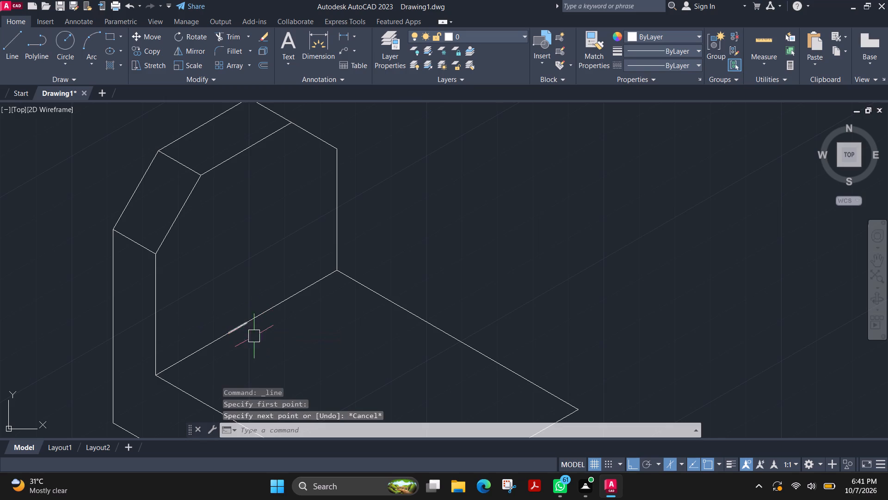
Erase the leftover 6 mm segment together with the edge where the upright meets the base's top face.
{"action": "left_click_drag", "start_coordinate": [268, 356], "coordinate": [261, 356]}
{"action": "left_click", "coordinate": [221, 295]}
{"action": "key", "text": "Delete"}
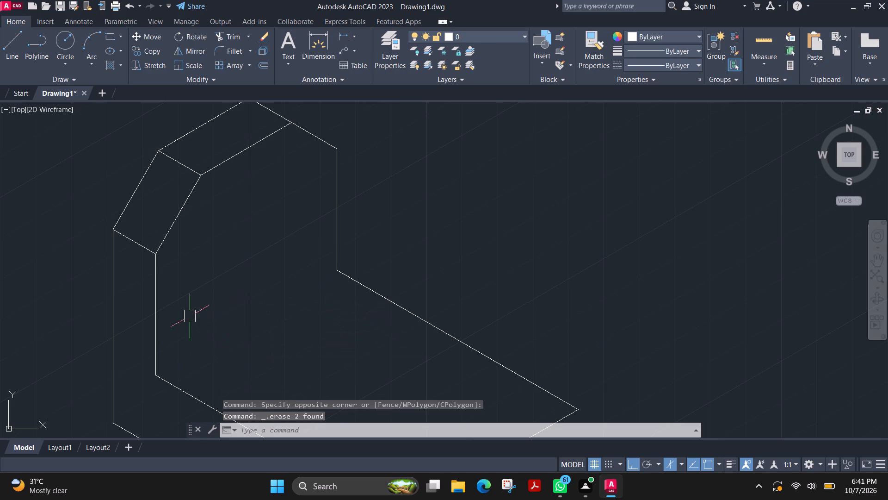
Draw a line between the two inner corners where the upright's face meets the base's top face.
{"action": "left_click", "coordinate": [7, 41]}
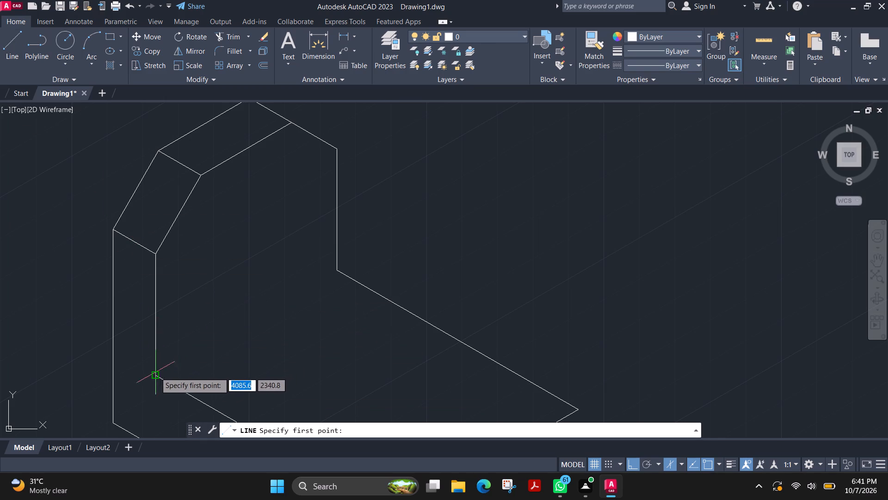
{"action": "left_click", "coordinate": [153, 373]}
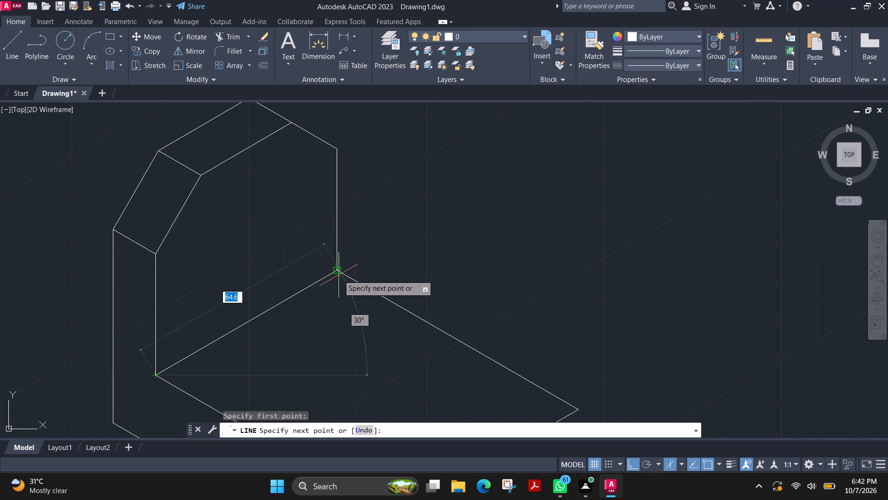
{"action": "left_click", "coordinate": [336, 272]}
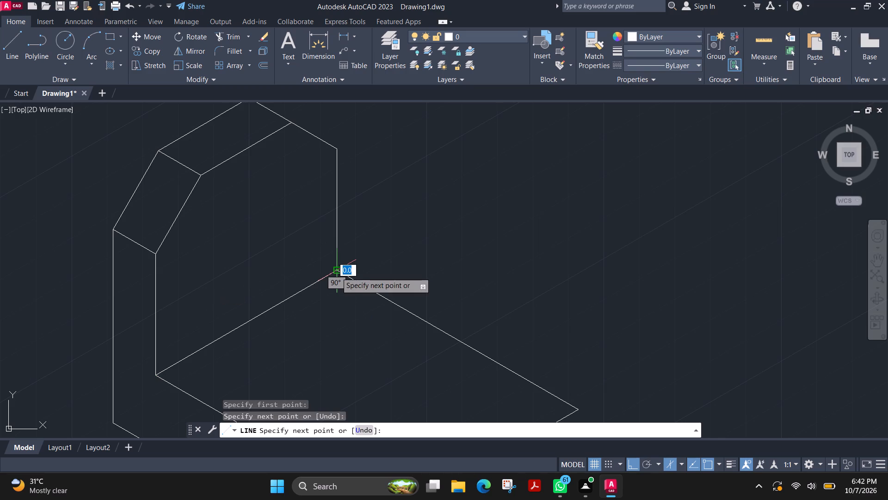
{"action": "key", "text": "Escape"}
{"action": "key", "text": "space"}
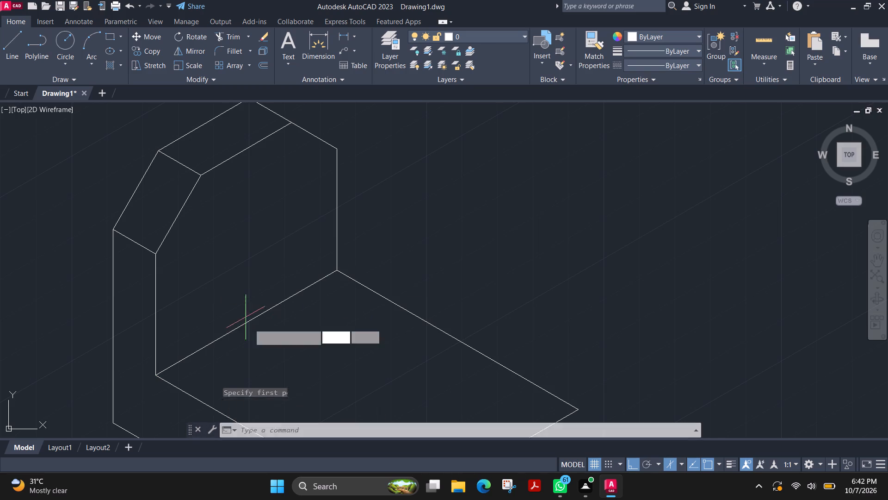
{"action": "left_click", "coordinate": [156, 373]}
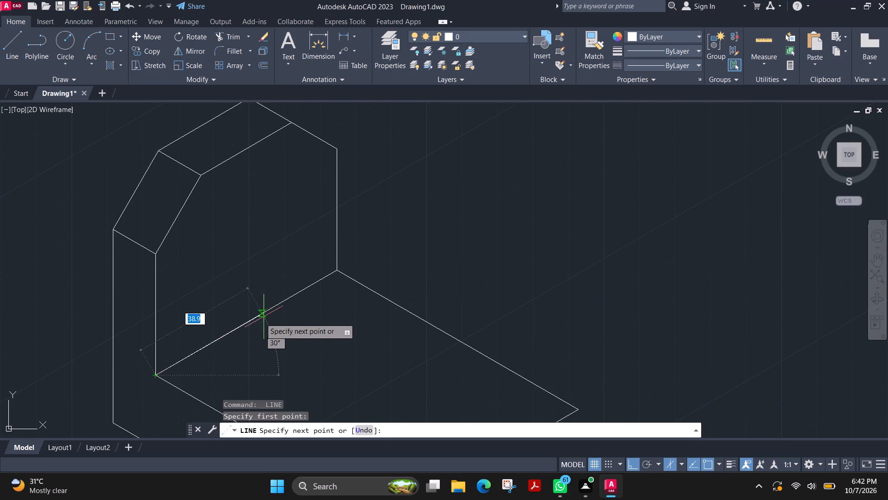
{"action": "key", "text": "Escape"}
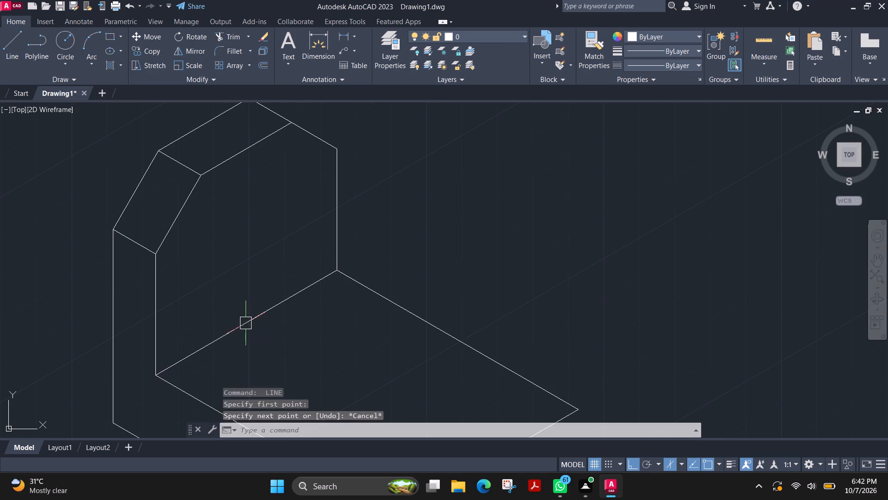
From the midpoint of the upright's inner bottom edge, draw connected lines 6 mm at 210°, 40 mm straight up and 12 mm at 30°.
{"action": "key", "text": "space"}
{"action": "left_click", "coordinate": [246, 323]}
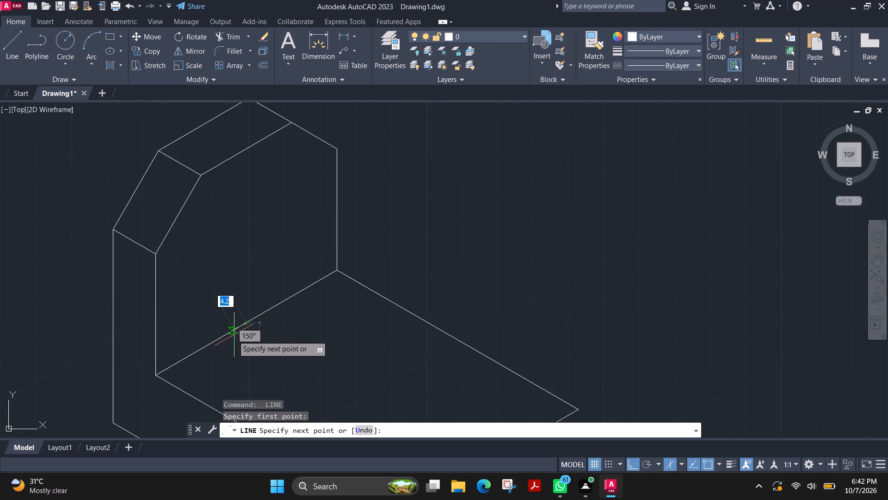
{"action": "key", "text": "6"}
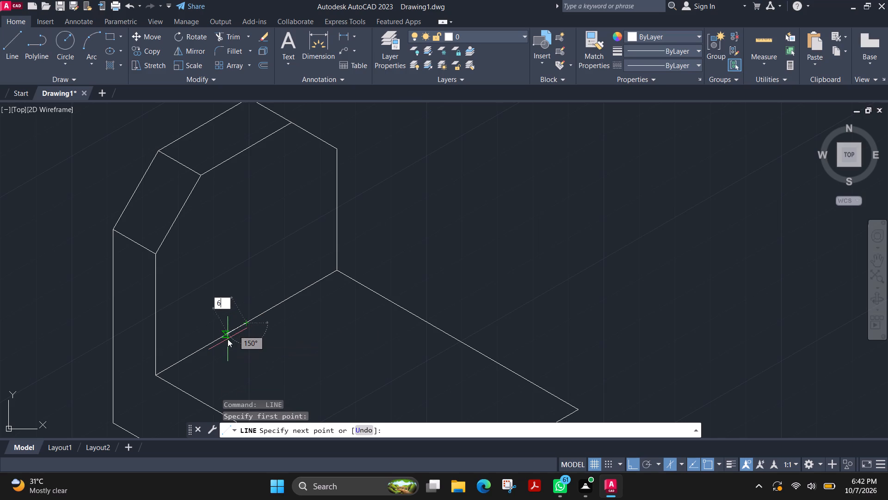
{"action": "key", "text": "Return"}
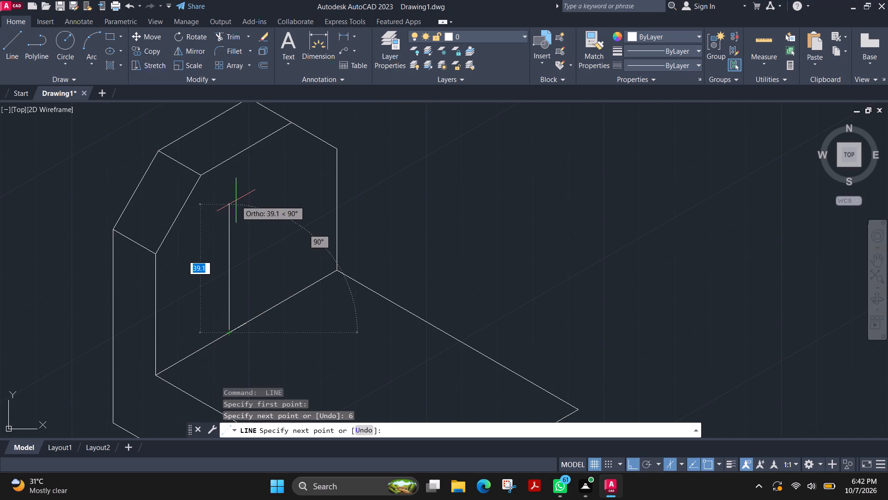
{"action": "type", "text": "40"}
{"action": "key", "text": "Return"}
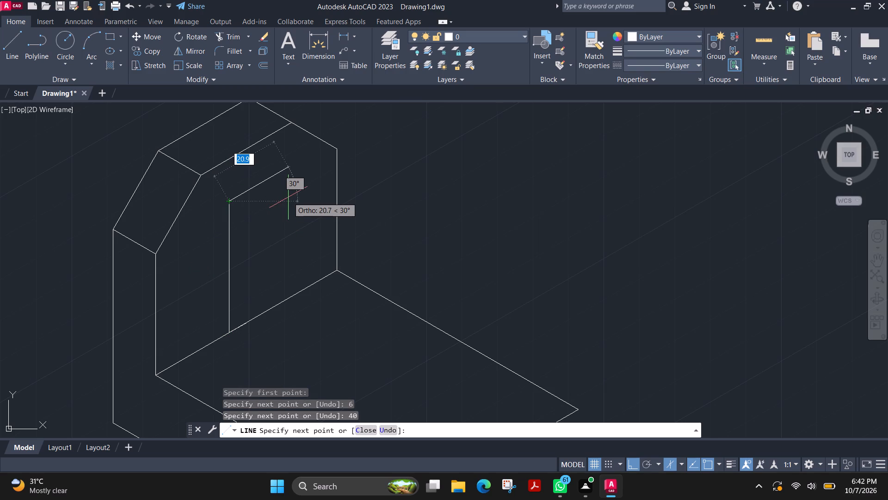
{"action": "type", "text": "12"}
{"action": "key", "text": "Return"}
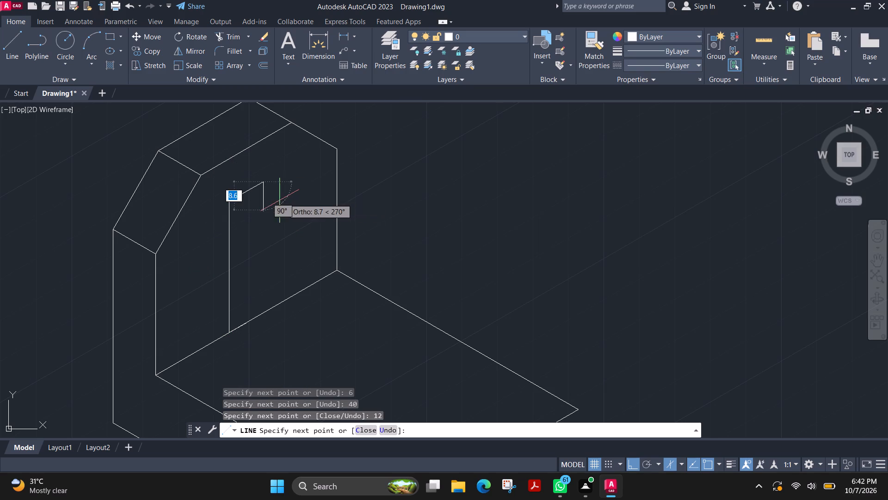
{"action": "key", "text": "Escape"}
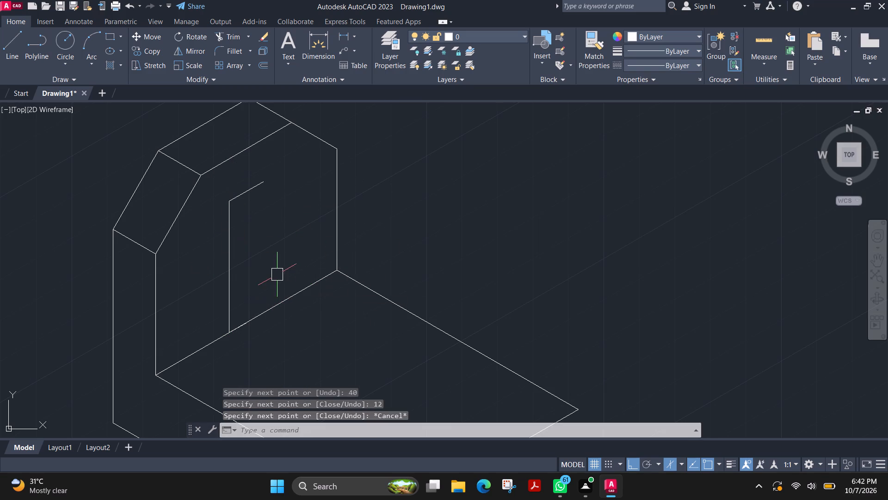
From the foot of the 40 mm vertical line, draw connected lines on the base 70 mm at 330° and 12 mm at 30°.
{"action": "key", "text": "space"}
{"action": "middle_click_drag", "start_coordinate": [300, 344], "coordinate": [282, 294]}
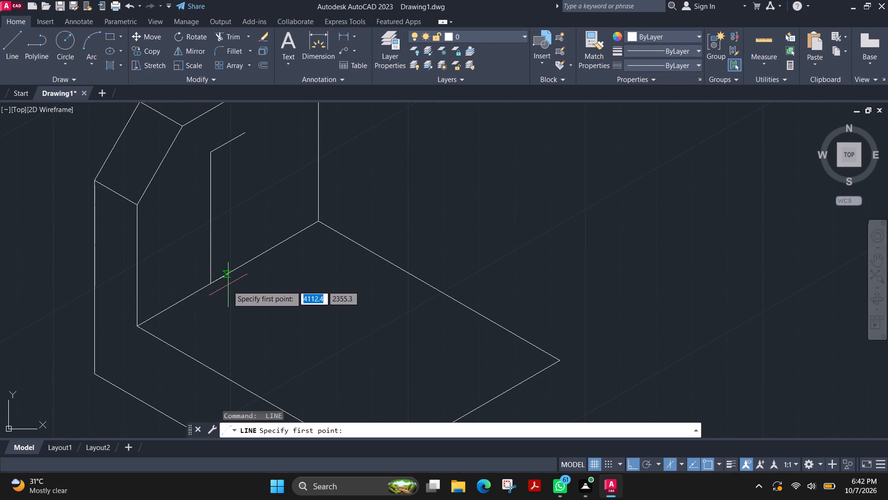
{"action": "left_click", "coordinate": [209, 285]}
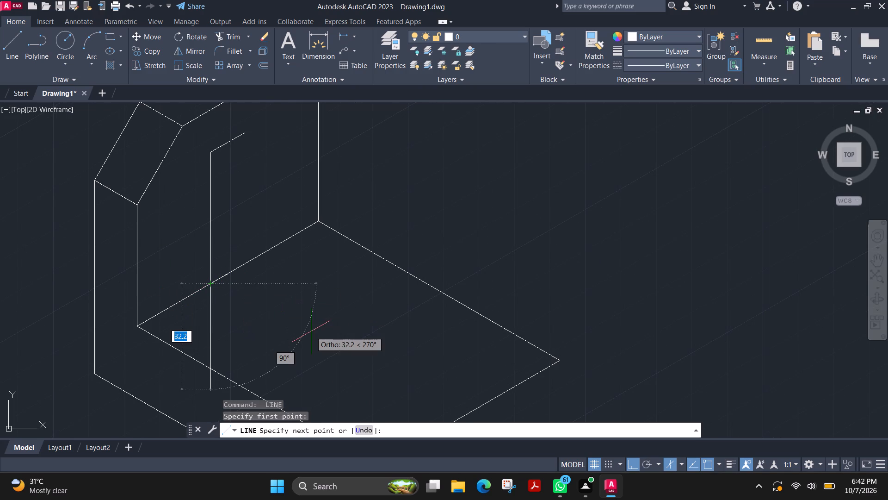
{"action": "key", "text": "F5"}
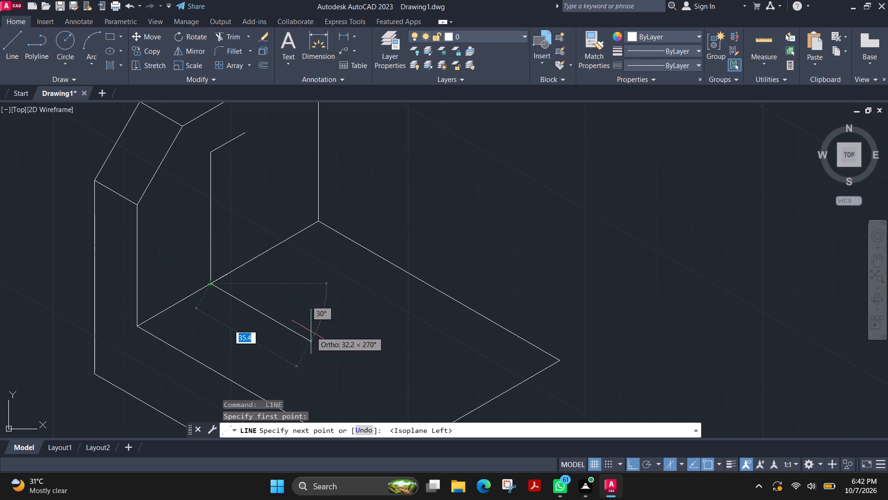
{"action": "type", "text": "70"}
{"action": "key", "text": "Return"}
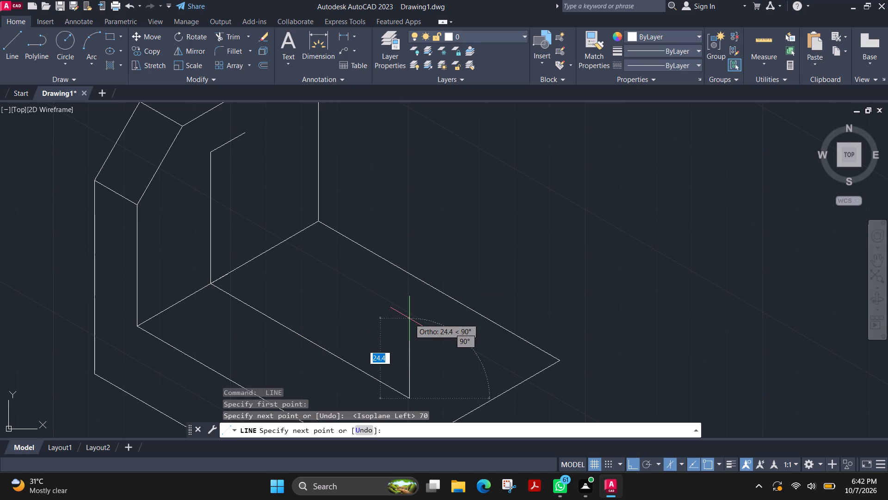
{"action": "middle_click_drag", "start_coordinate": [409, 319], "coordinate": [404, 258]}
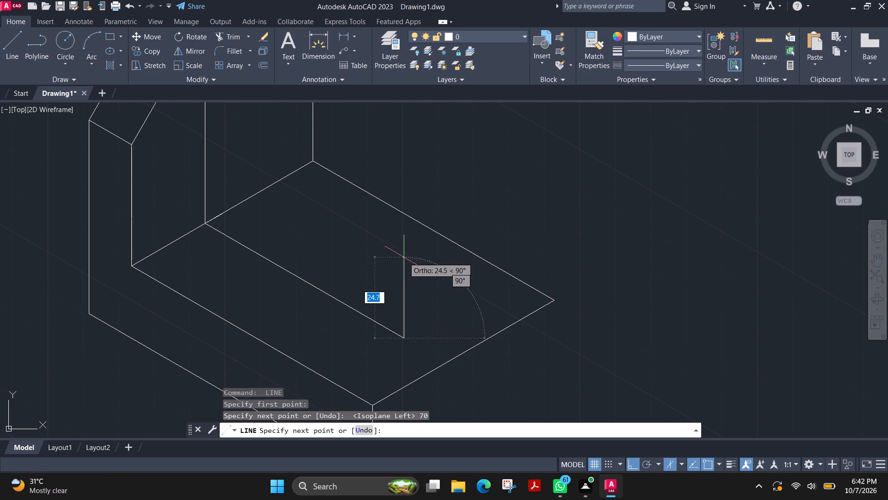
{"action": "key", "text": "F5"}
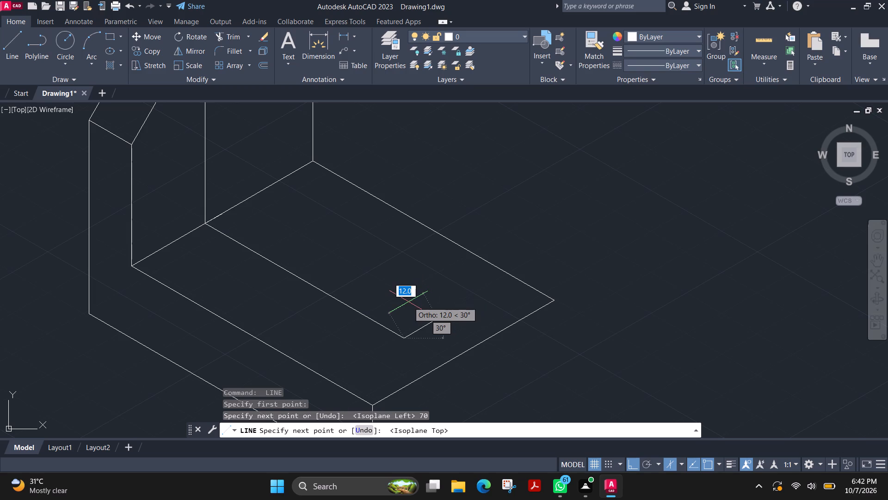
{"action": "type", "text": "12"}
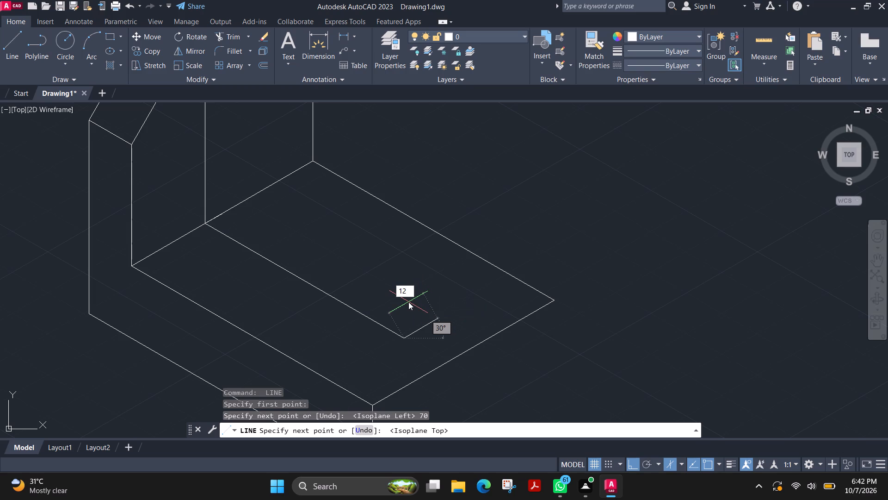
{"action": "key", "text": "Return"}
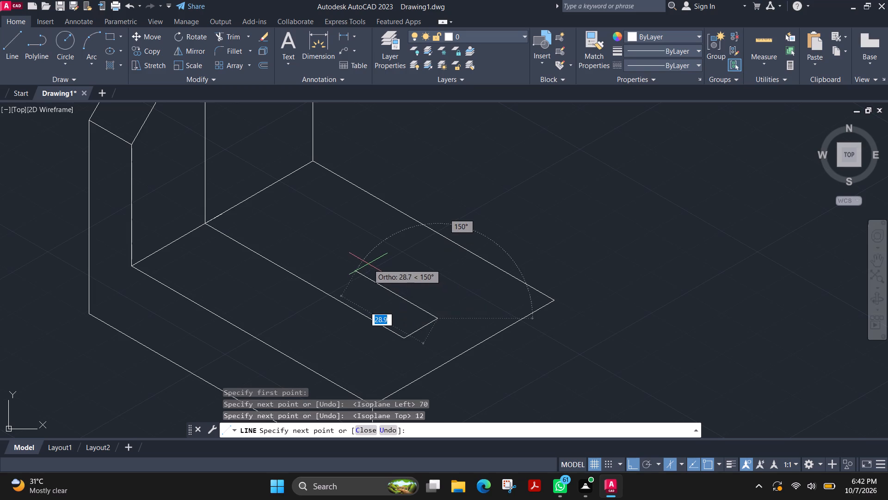
Draw the rib's two sloping edges, joining the ends of the upper 12 mm line to the matching ends of the lower one.
{"action": "middle_click_drag", "start_coordinate": [401, 274], "coordinate": [504, 377]}
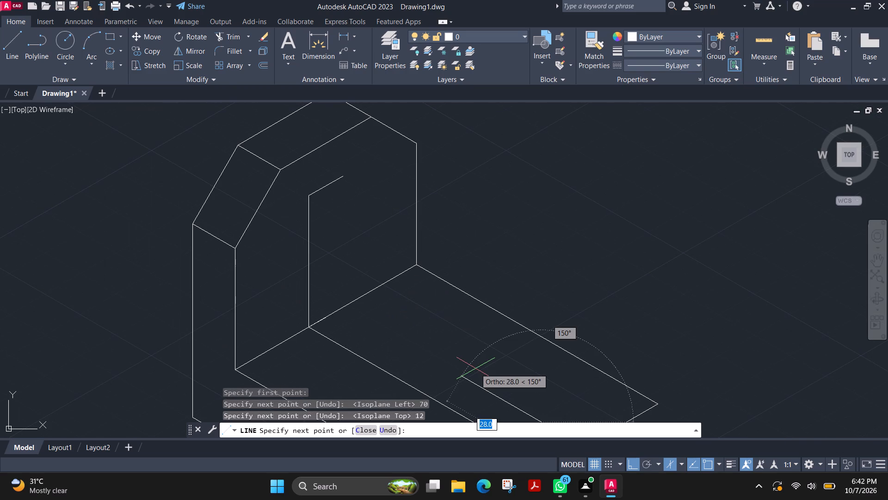
{"action": "left_click", "coordinate": [340, 179]}
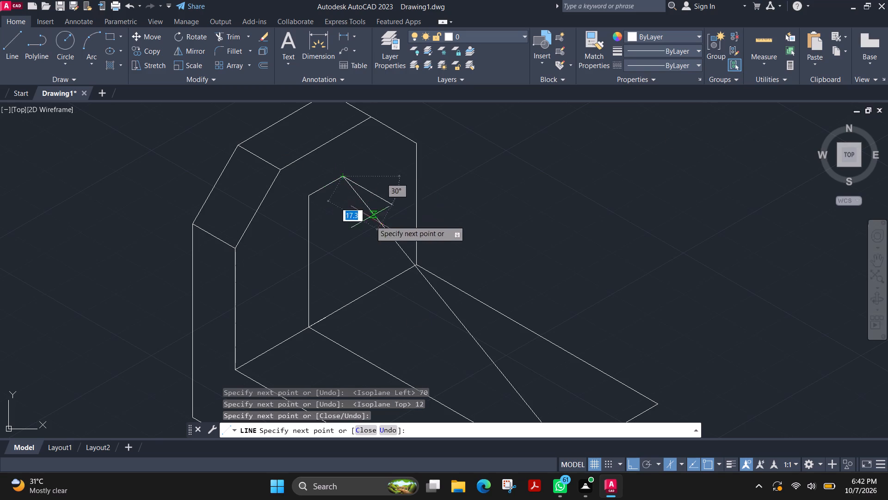
{"action": "key", "text": "Escape"}
{"action": "key", "text": "space"}
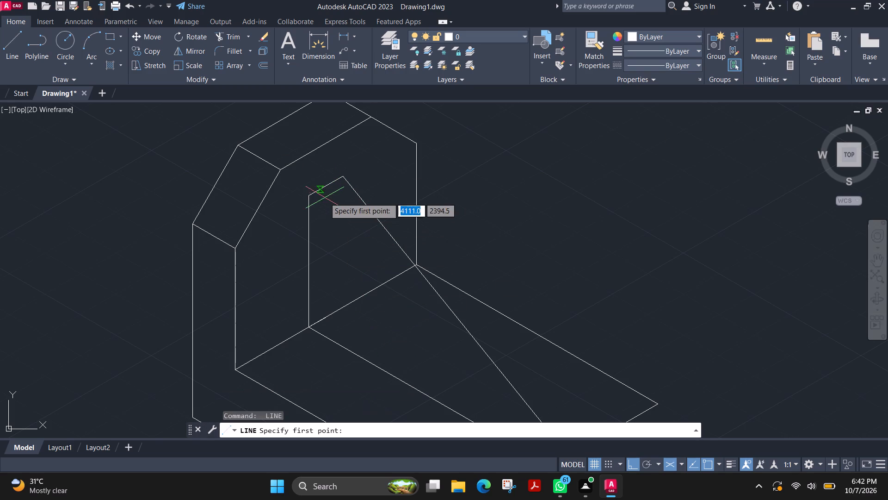
{"action": "left_click", "coordinate": [311, 198]}
{"action": "middle_click_drag", "start_coordinate": [395, 312], "coordinate": [394, 312]}
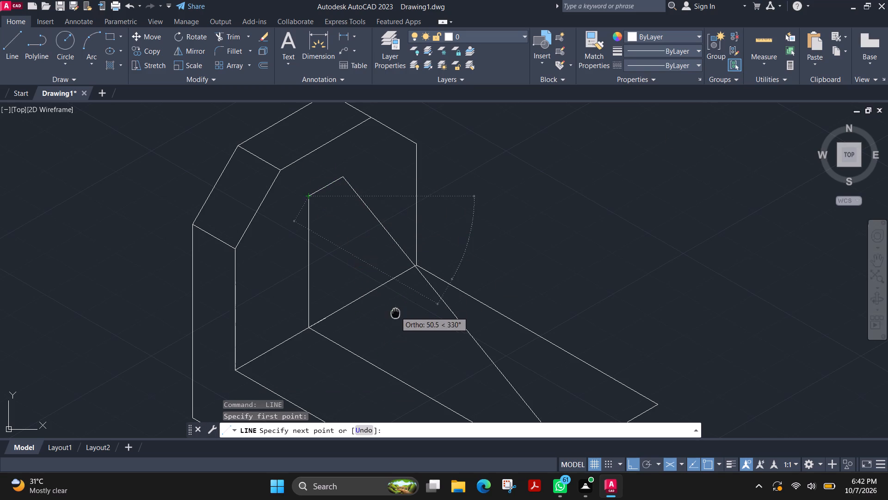
{"action": "middle_click_drag", "start_coordinate": [394, 312], "coordinate": [308, 244]}
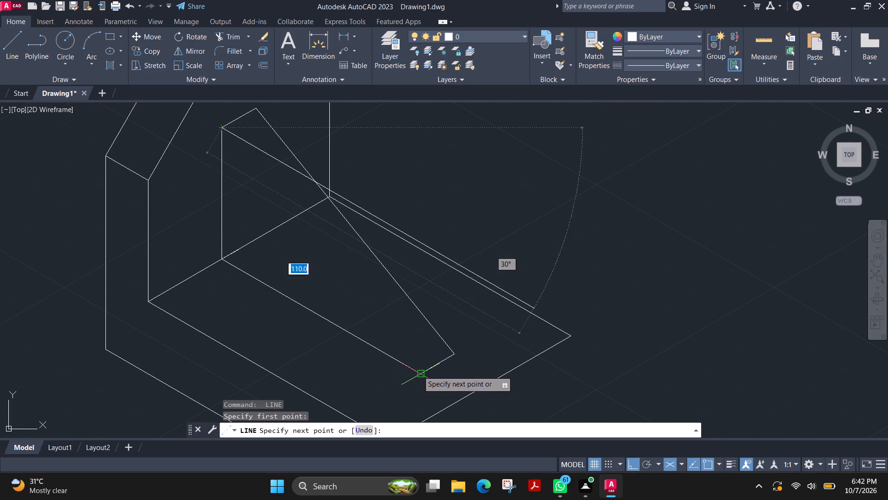
{"action": "left_click", "coordinate": [418, 371]}
{"action": "key", "text": "Escape"}
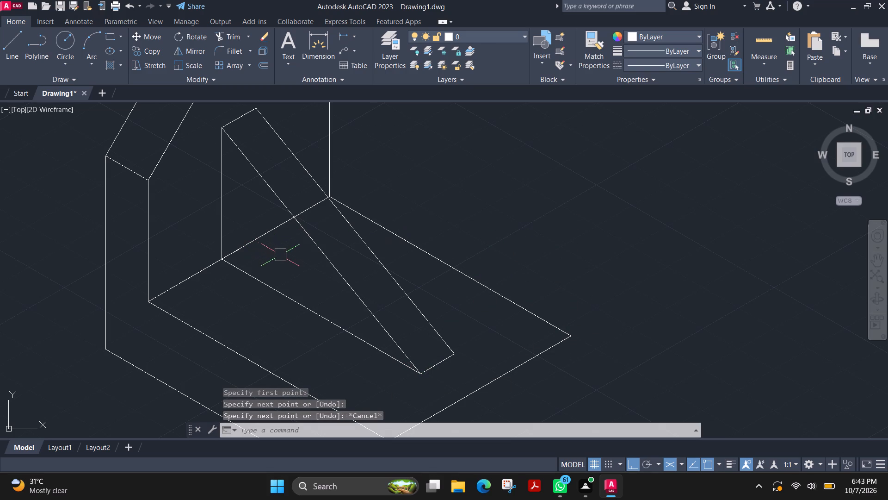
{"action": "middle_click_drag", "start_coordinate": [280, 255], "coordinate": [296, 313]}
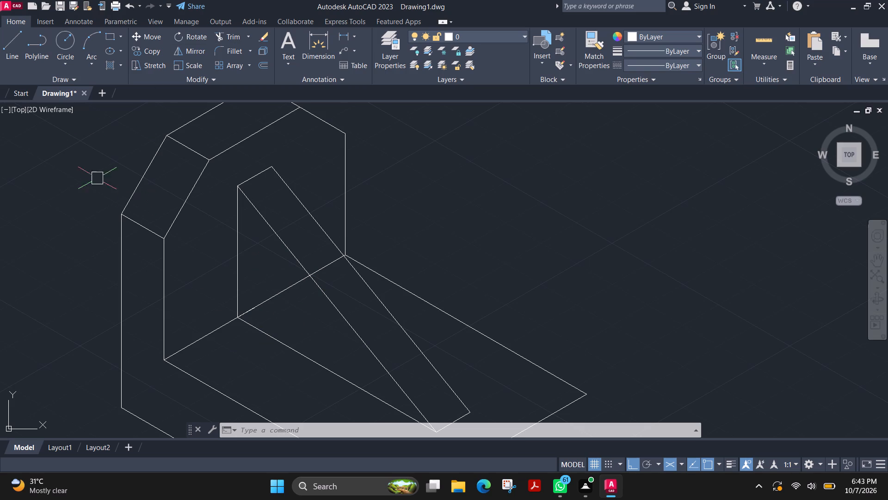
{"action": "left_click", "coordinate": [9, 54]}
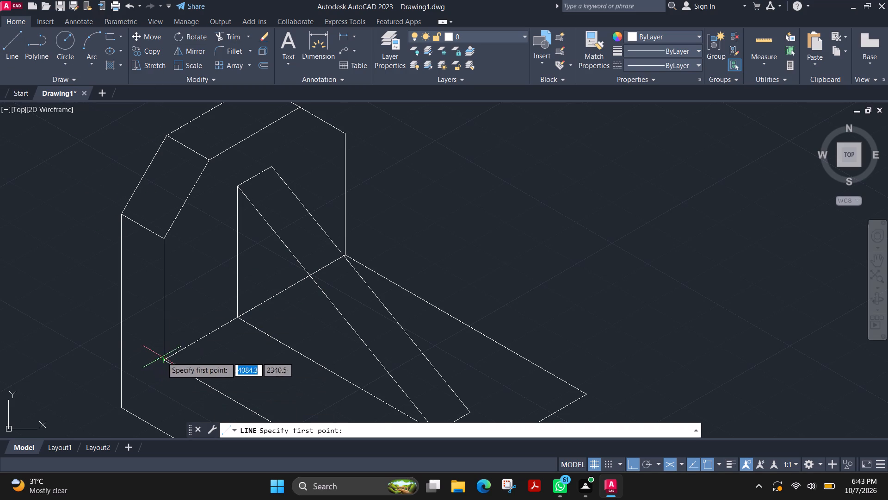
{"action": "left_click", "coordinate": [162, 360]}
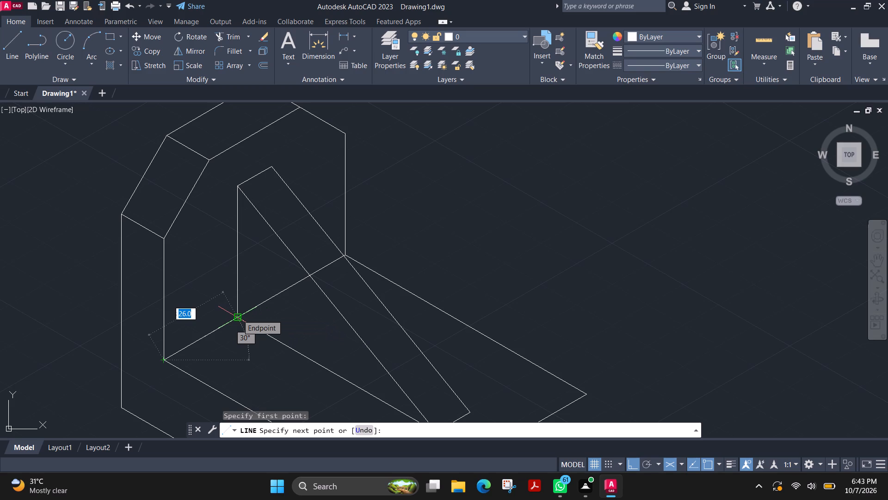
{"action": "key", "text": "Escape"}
Draw a vertical line from the far end of the rib's upper 12 mm edge down past the upright's bottom edge.
{"action": "key", "text": "space"}
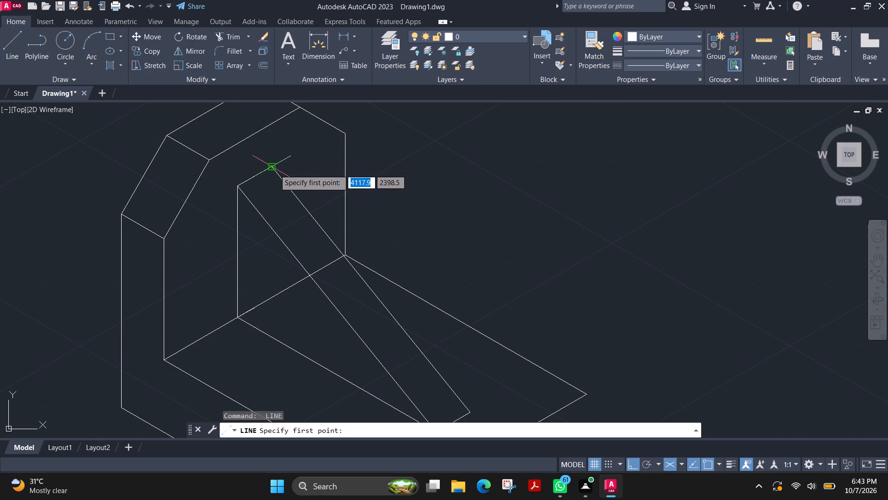
{"action": "left_click", "coordinate": [274, 169]}
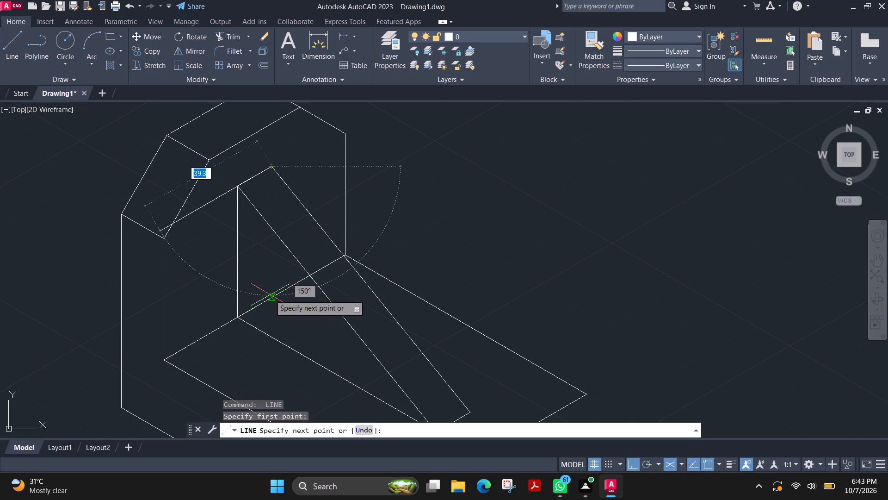
{"action": "key", "text": "F5"}
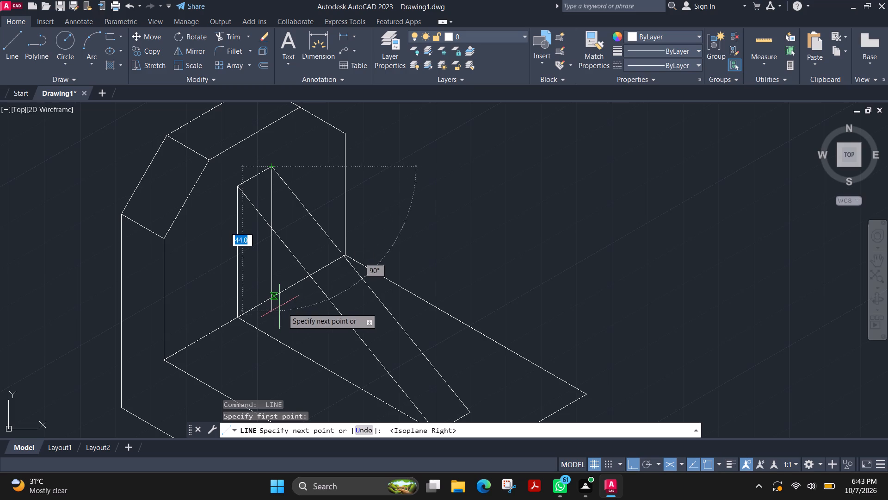
{"action": "left_click", "coordinate": [284, 312]}
{"action": "key", "text": "Escape"}
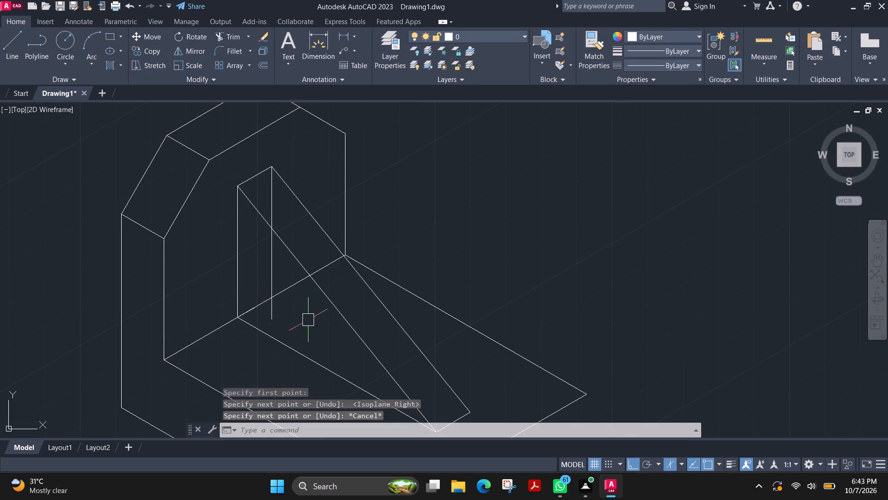
Draw a 70 mm line at 150° from the far end of the lower 12 mm edge to the upright's bottom edge.
{"action": "key", "text": "space"}
{"action": "scroll", "coordinate": [481, 402], "scroll_direction": "up", "scroll_amount": 1}
{"action": "middle_click_drag", "start_coordinate": [481, 402], "coordinate": [481, 357]}
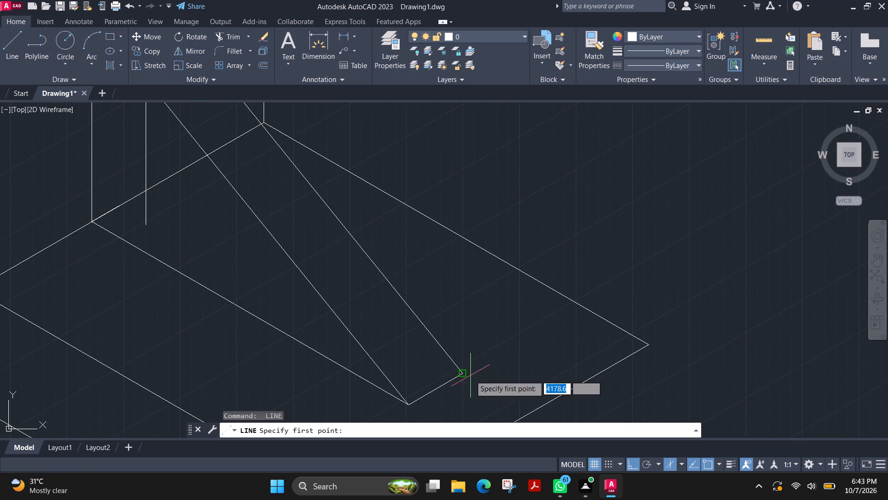
{"action": "left_click", "coordinate": [462, 375]}
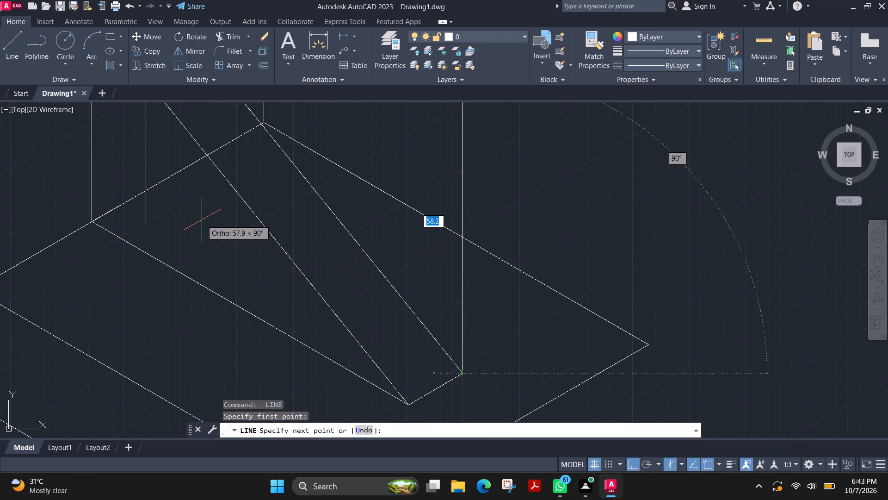
{"action": "key", "text": "F5"}
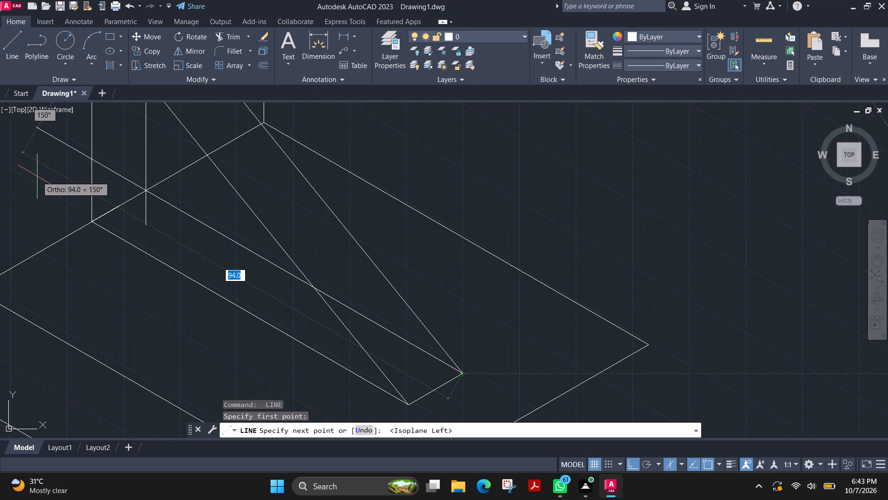
{"action": "left_click", "coordinate": [144, 193]}
{"action": "key", "text": "Escape"}
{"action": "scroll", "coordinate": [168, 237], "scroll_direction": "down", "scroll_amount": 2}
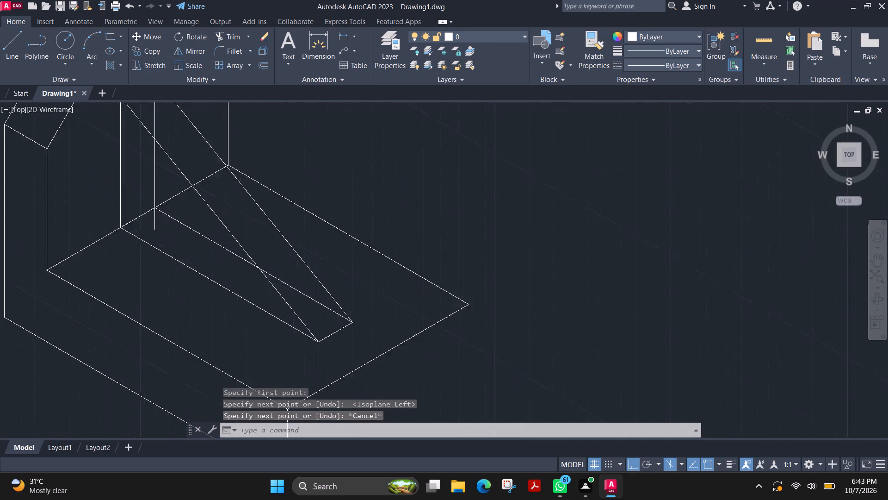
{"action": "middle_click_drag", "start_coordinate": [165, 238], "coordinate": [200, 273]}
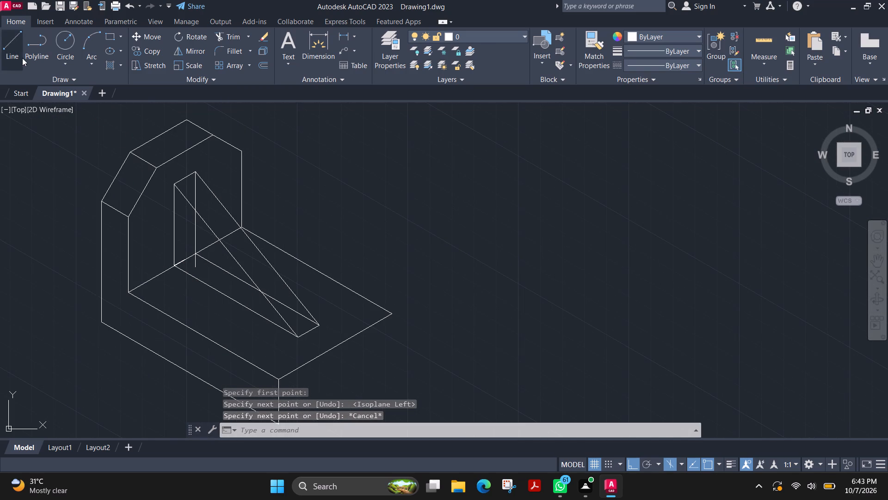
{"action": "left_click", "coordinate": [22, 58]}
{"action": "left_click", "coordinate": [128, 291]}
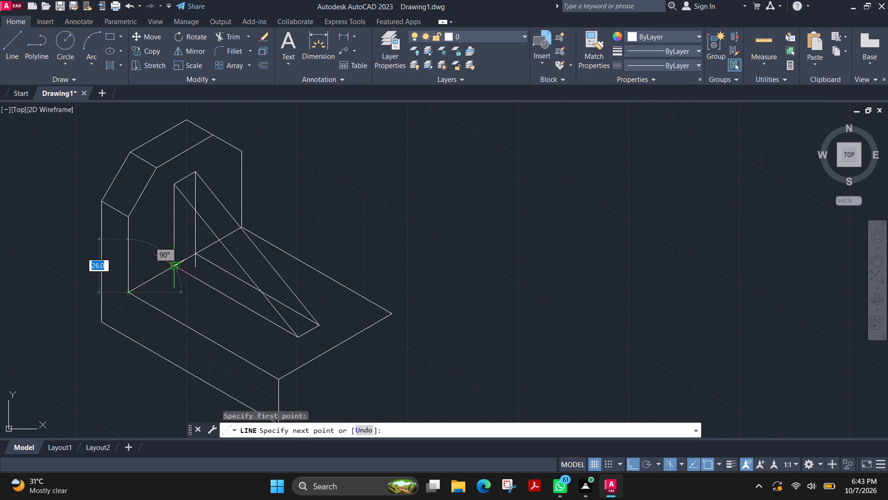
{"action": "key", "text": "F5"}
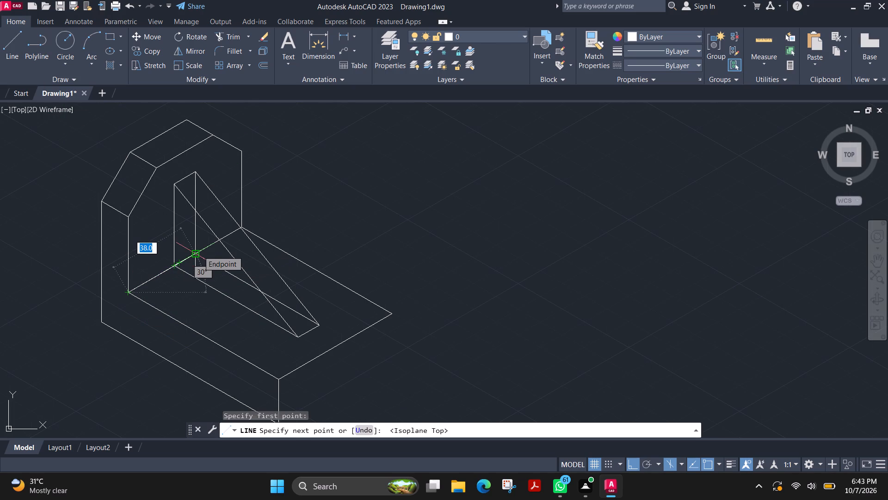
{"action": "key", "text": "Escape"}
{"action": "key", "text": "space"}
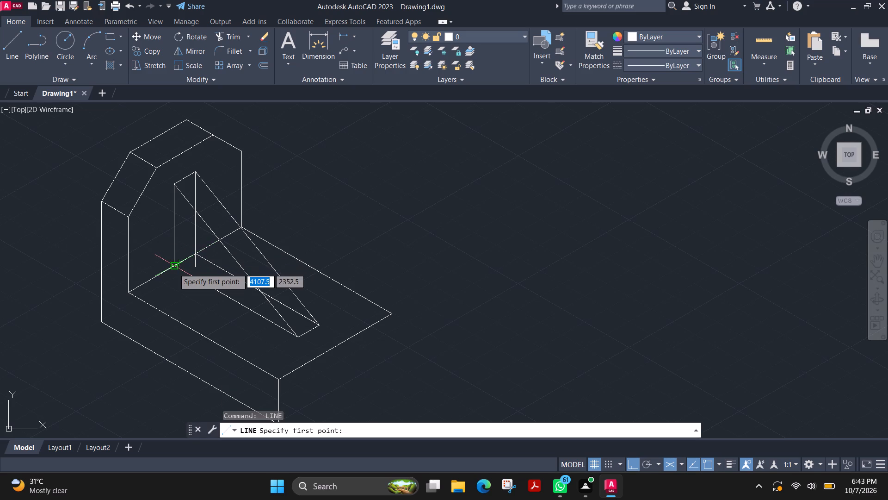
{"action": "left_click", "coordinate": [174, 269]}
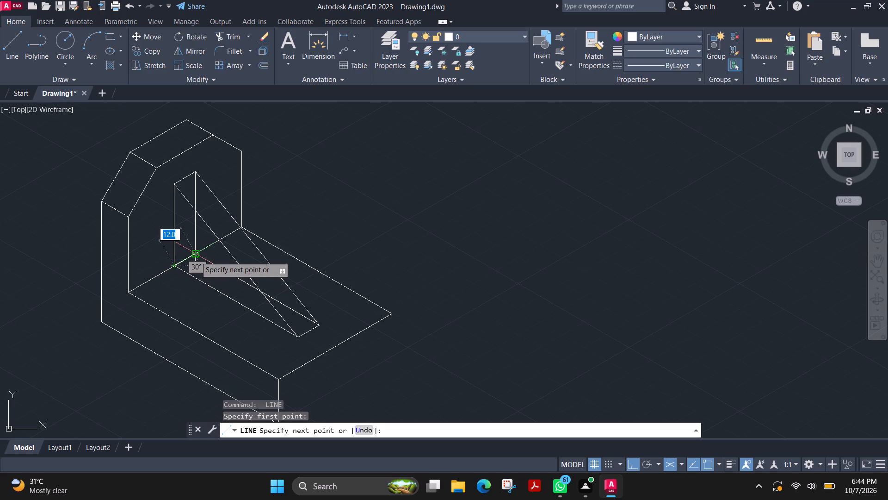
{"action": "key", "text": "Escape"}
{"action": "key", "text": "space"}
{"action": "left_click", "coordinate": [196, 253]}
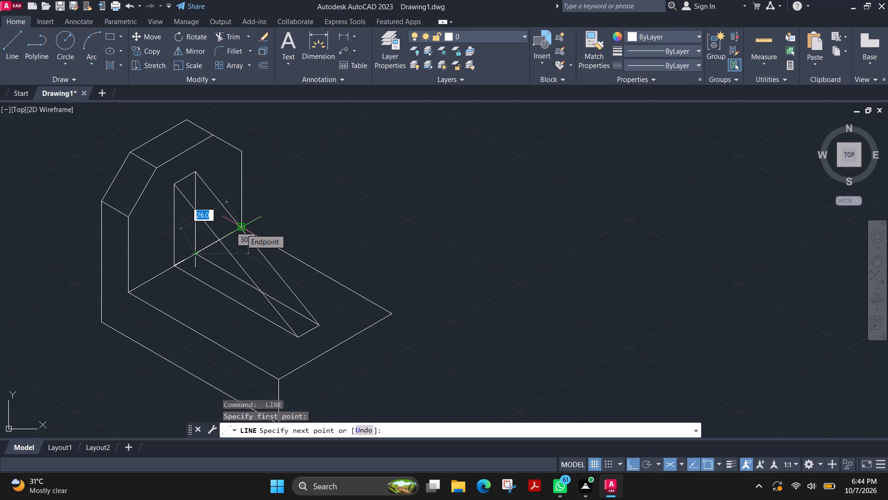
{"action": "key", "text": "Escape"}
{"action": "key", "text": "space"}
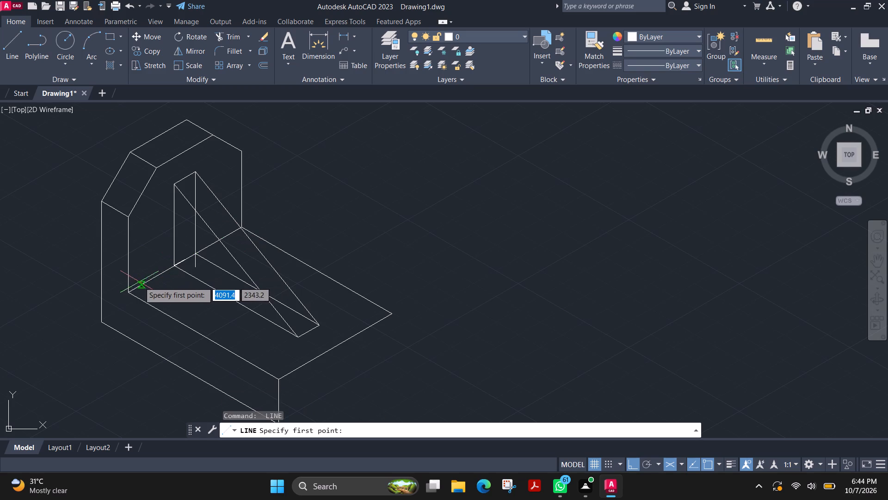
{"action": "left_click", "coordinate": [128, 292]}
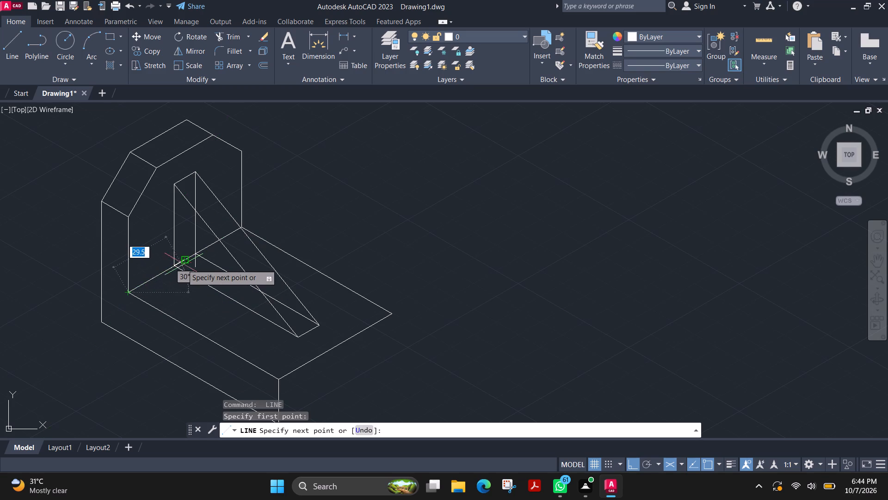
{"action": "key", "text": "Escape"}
Delete the rib's hidden rear vertical line and the hidden 70 mm line along its far side on the base.
{"action": "scroll", "coordinate": [197, 256], "scroll_direction": "up", "scroll_amount": 2}
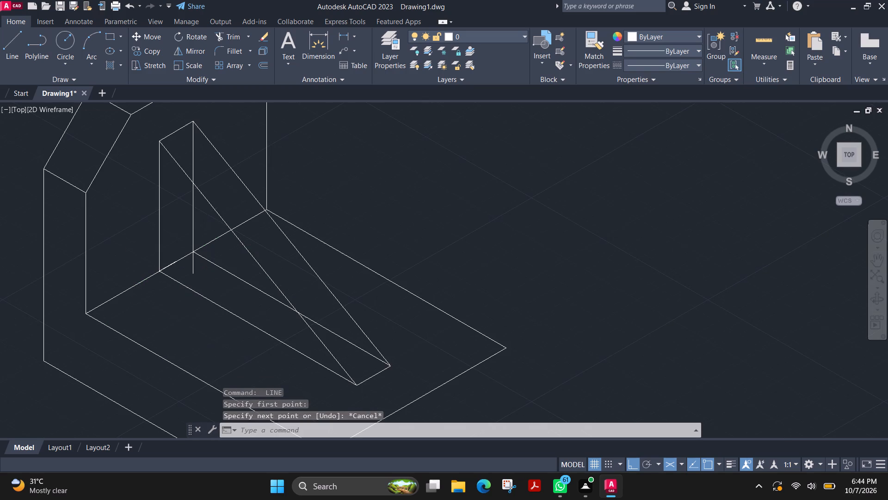
{"action": "scroll", "coordinate": [197, 256], "scroll_direction": "down", "scroll_amount": 1}
{"action": "left_click", "coordinate": [193, 220]}
{"action": "left_click", "coordinate": [214, 267]}
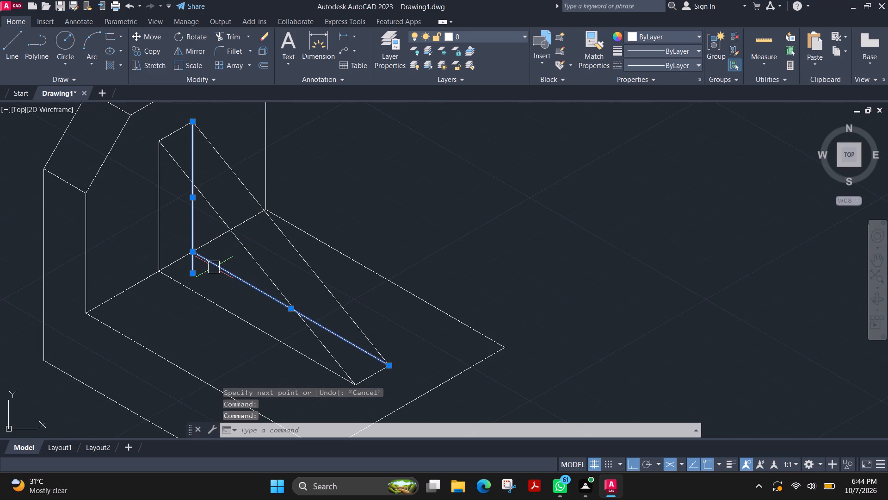
{"action": "key", "text": "Delete"}
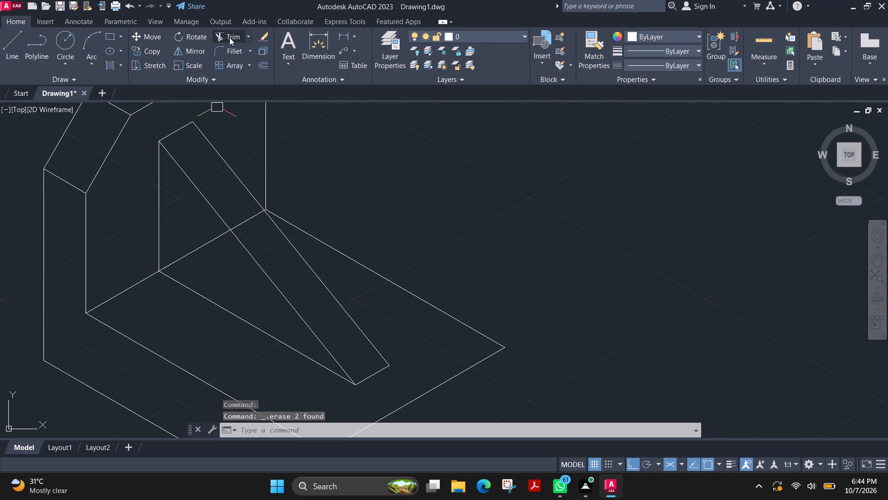
Trim away the parts of the upright's bottom edge hidden behind the rib, between its vertical edge and outer sloping edge.
{"action": "left_click", "coordinate": [229, 37]}
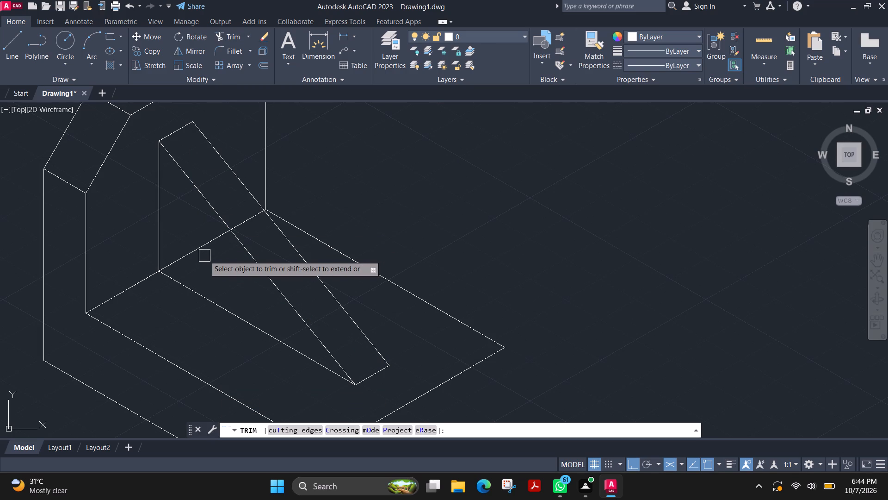
{"action": "left_click_drag", "start_coordinate": [213, 262], "coordinate": [191, 230]}
{"action": "left_click_drag", "start_coordinate": [258, 234], "coordinate": [246, 215]}
{"action": "left_click", "coordinate": [177, 258]}
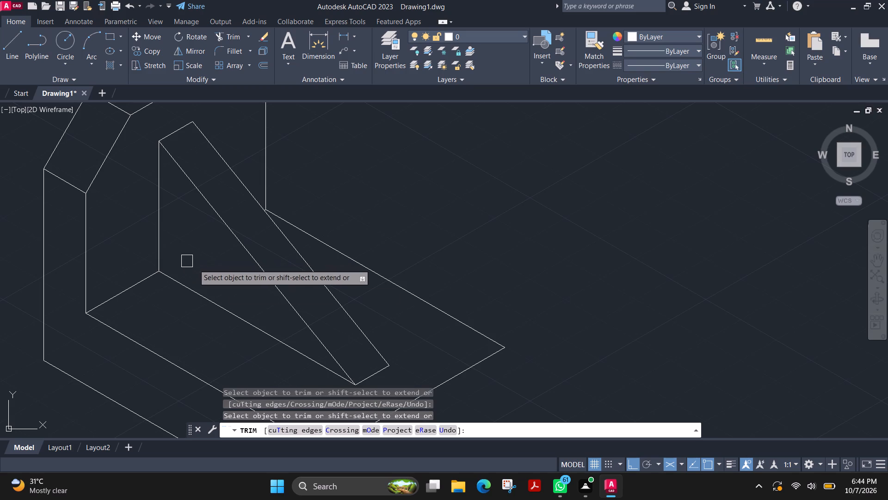
{"action": "key", "text": "Escape"}
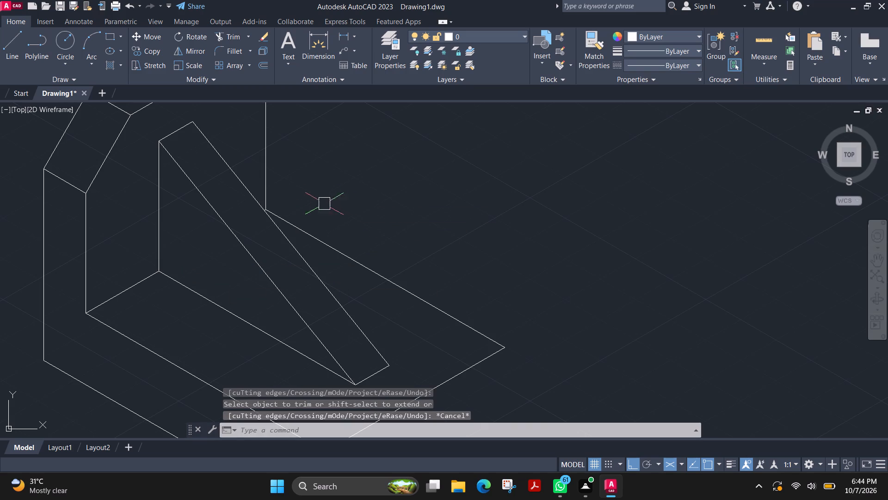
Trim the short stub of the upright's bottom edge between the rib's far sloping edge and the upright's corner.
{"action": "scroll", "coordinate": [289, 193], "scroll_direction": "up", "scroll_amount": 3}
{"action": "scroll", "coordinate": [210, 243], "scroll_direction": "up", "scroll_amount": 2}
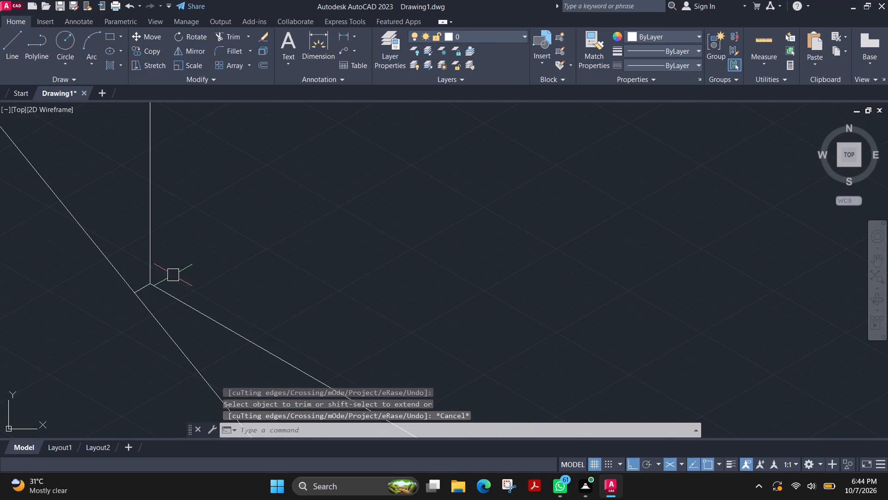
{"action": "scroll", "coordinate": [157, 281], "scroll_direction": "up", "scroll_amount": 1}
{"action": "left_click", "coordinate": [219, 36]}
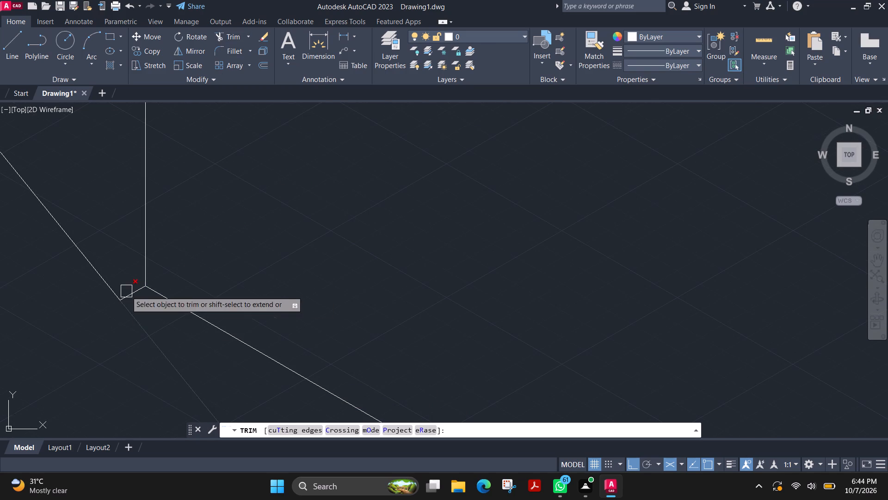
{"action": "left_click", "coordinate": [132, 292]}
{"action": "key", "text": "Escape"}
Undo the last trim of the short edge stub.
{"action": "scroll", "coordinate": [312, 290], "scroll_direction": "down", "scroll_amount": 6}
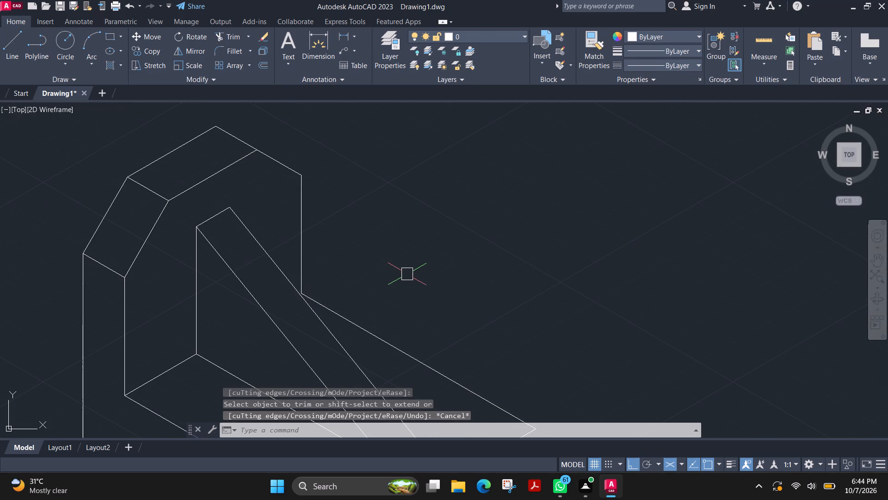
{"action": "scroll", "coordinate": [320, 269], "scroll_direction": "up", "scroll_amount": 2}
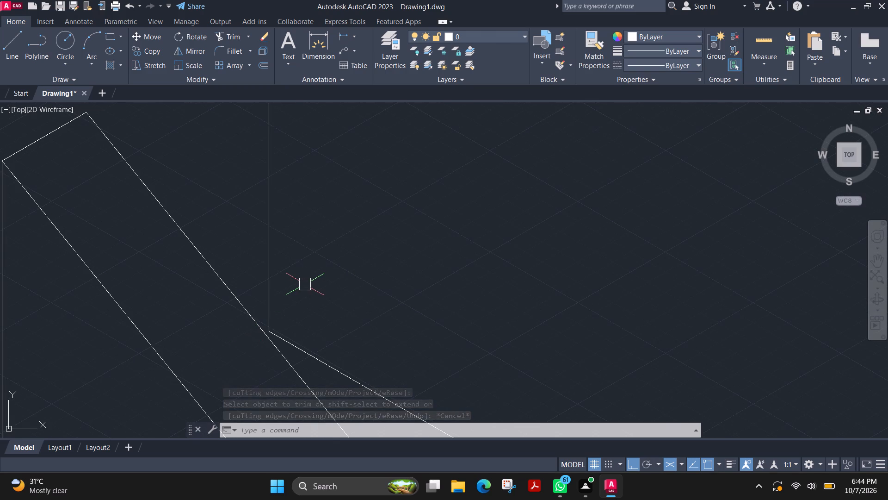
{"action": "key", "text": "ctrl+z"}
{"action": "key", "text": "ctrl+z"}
From the base's front lower corner, draw a 64 mm line at 30° and a vertical line up to the top face's corner.
{"action": "scroll", "coordinate": [356, 243], "scroll_direction": "down", "scroll_amount": 2}
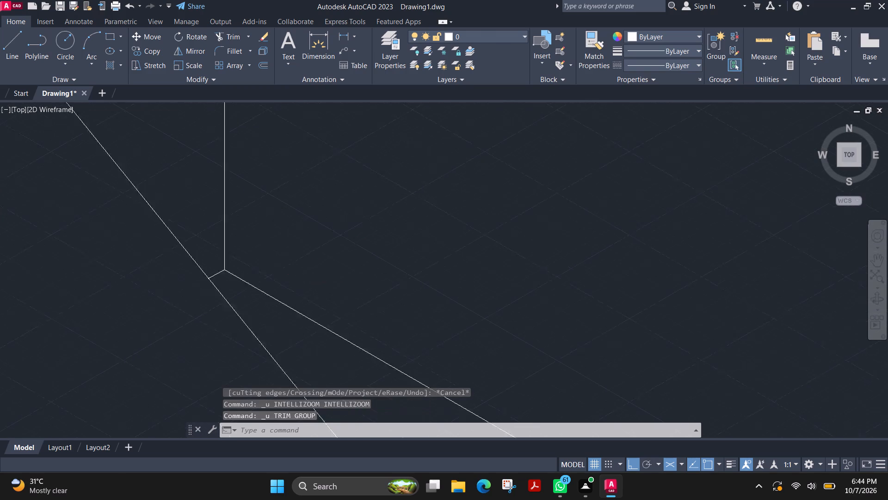
{"action": "scroll", "coordinate": [356, 243], "scroll_direction": "down", "scroll_amount": 5}
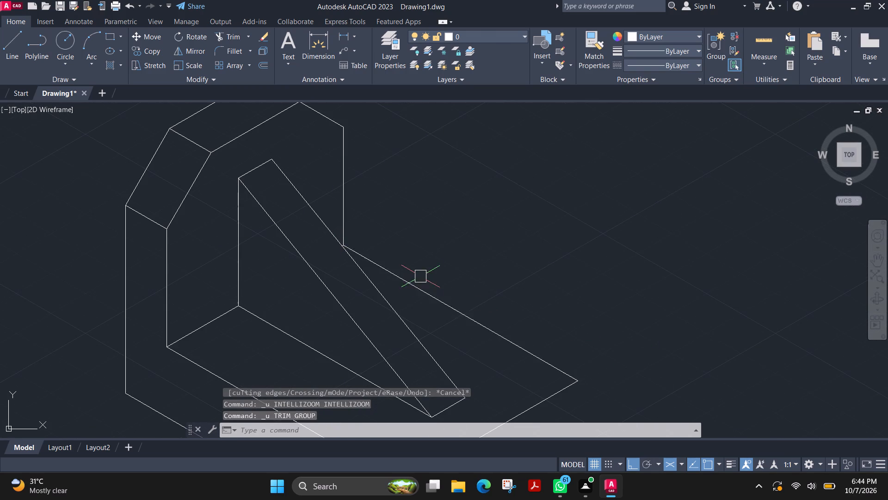
{"action": "middle_click_drag", "start_coordinate": [447, 293], "coordinate": [462, 213]}
{"action": "scroll", "coordinate": [455, 213], "scroll_direction": "down", "scroll_amount": 3}
{"action": "scroll", "coordinate": [460, 232], "scroll_direction": "up", "scroll_amount": 1}
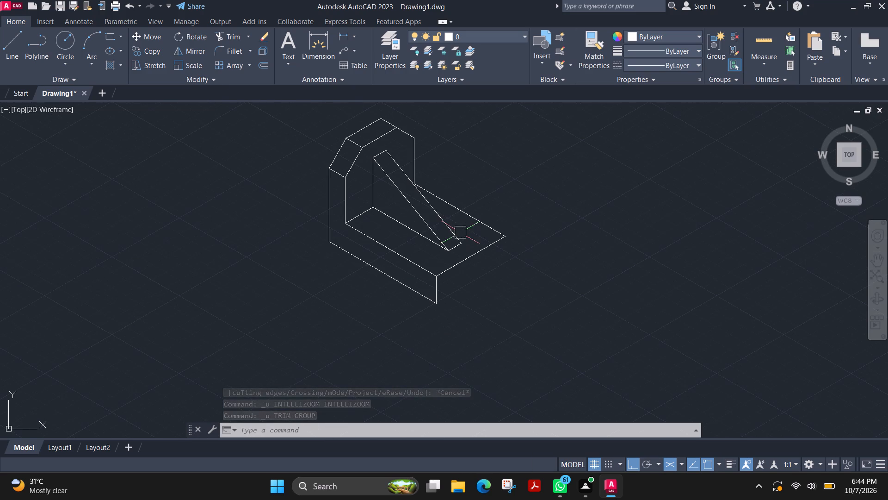
{"action": "left_click", "coordinate": [6, 44]}
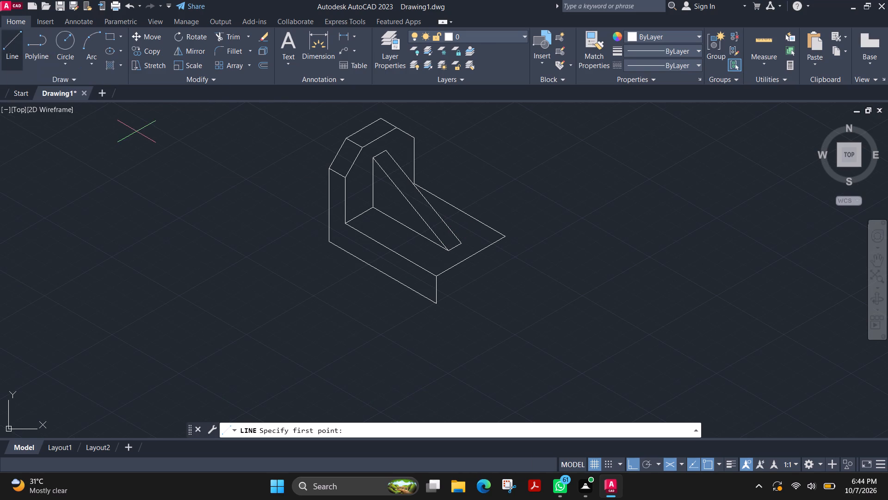
{"action": "left_click", "coordinate": [436, 305]}
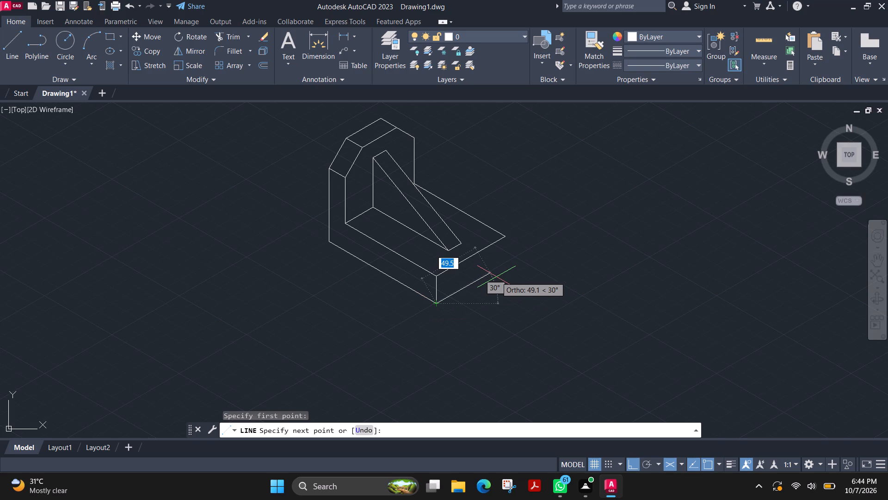
{"action": "type", "text": "64"}
{"action": "key", "text": "Return"}
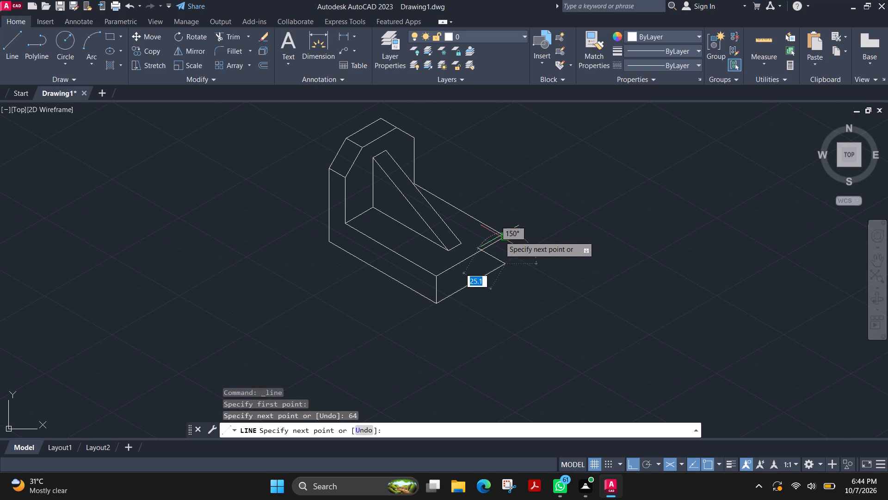
{"action": "key", "text": "F5"}
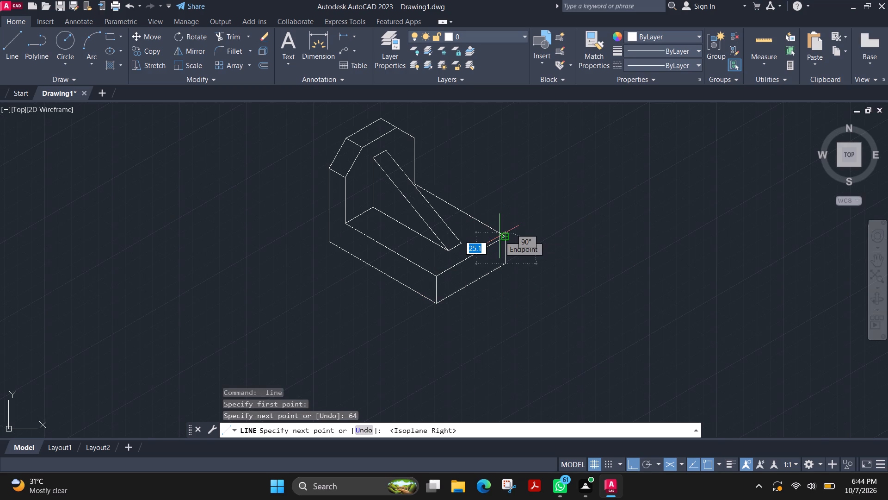
{"action": "left_click", "coordinate": [505, 237]}
{"action": "key", "text": "Escape"}
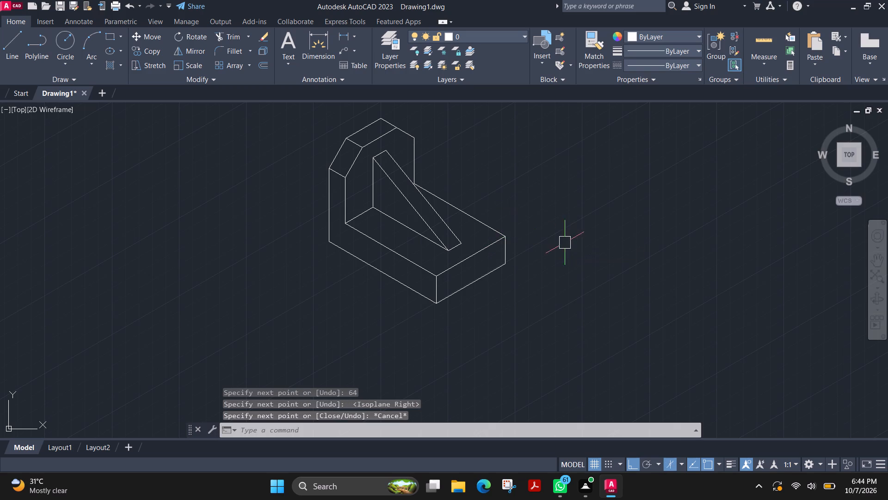
On the base's end face, draw a 12 mm line up from the front lower corner, continued at 30° past the far vertical edge.
{"action": "scroll", "coordinate": [440, 304], "scroll_direction": "up", "scroll_amount": 1}
{"action": "scroll", "coordinate": [483, 286], "scroll_direction": "up", "scroll_amount": 1}
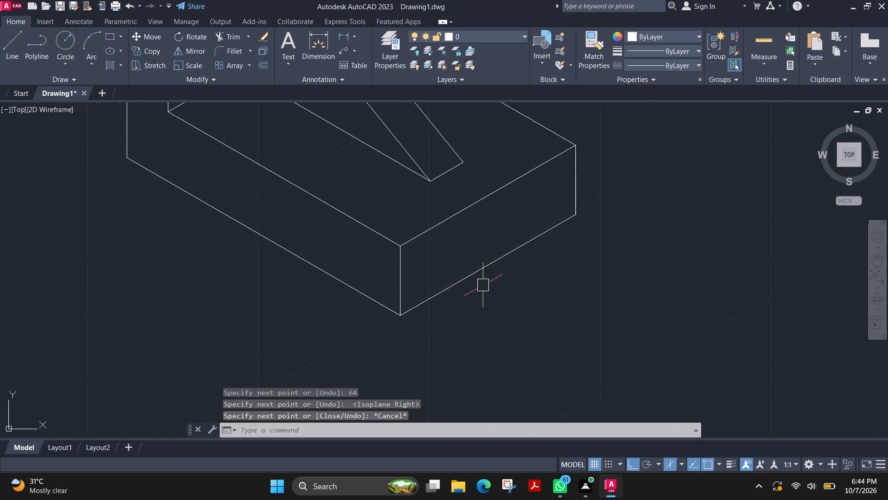
{"action": "scroll", "coordinate": [482, 285], "scroll_direction": "up", "scroll_amount": 1}
{"action": "middle_click_drag", "start_coordinate": [535, 278], "coordinate": [445, 324]}
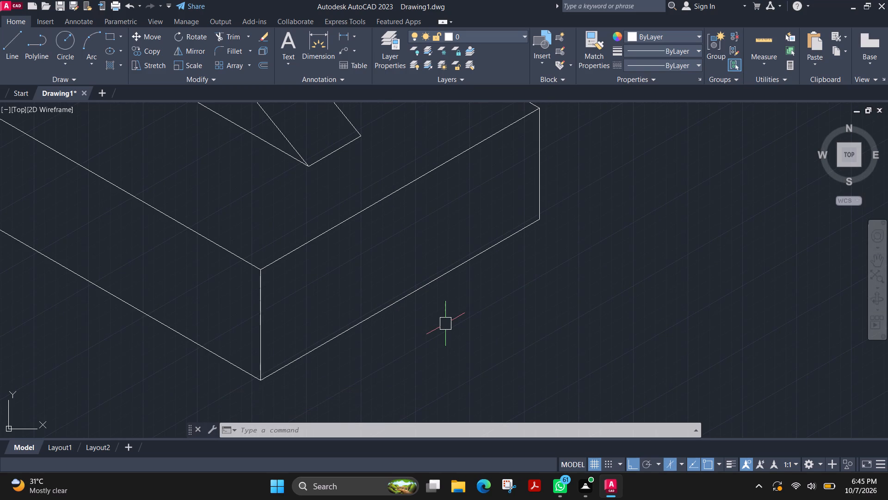
{"action": "key", "text": "space"}
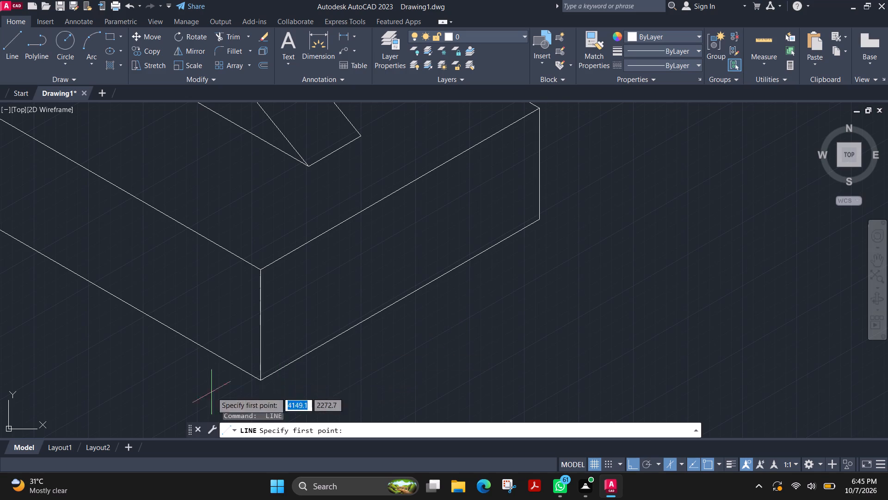
{"action": "left_click", "coordinate": [261, 381]}
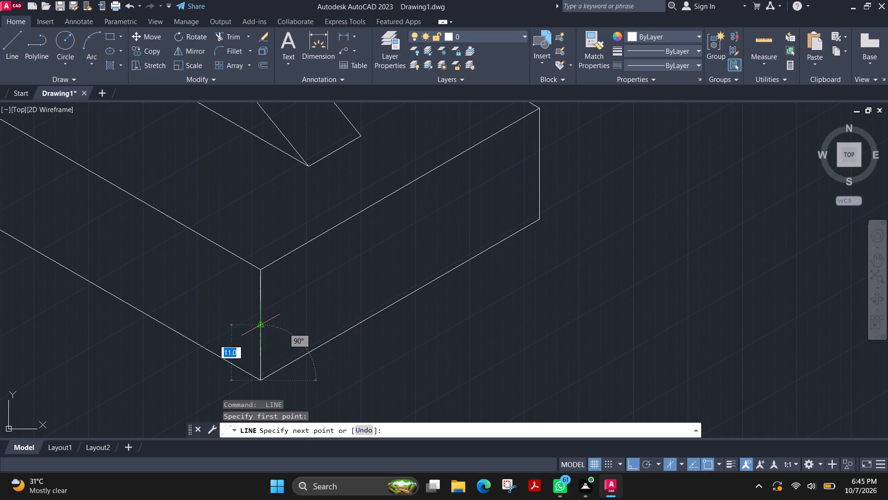
{"action": "type", "text": "12"}
{"action": "key", "text": "Return"}
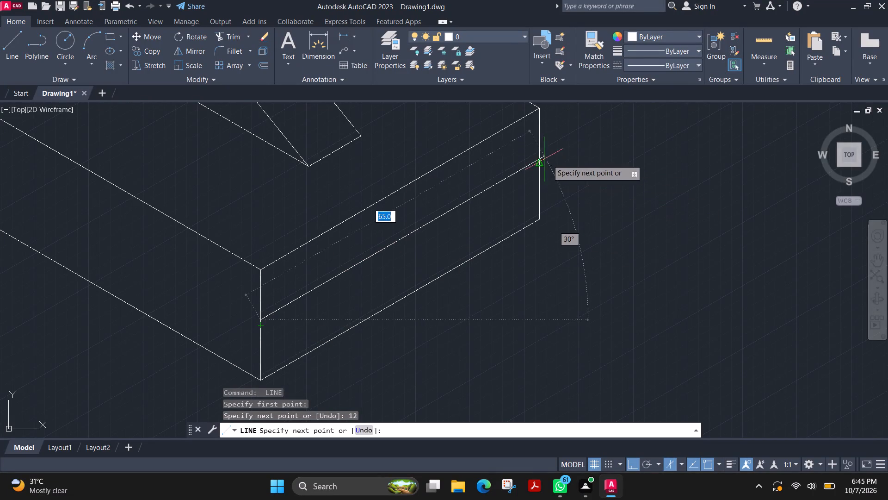
{"action": "scroll", "coordinate": [541, 157], "scroll_direction": "up", "scroll_amount": 4}
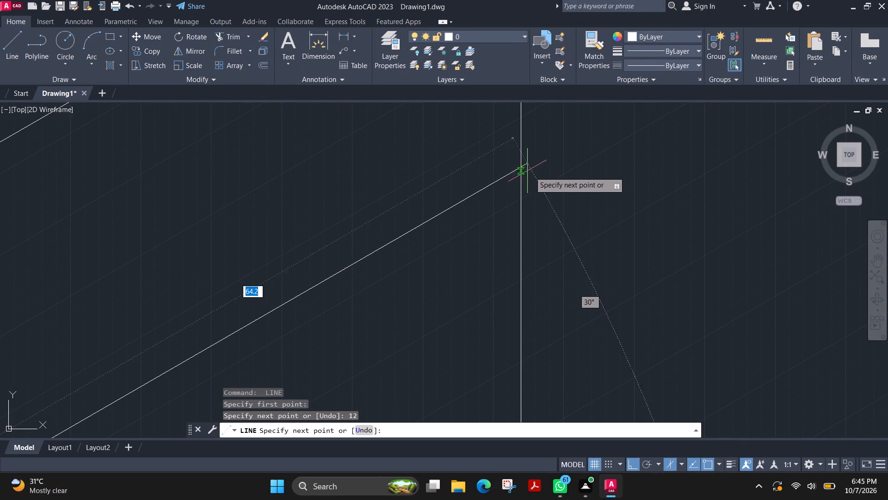
{"action": "left_click", "coordinate": [577, 166]}
{"action": "key", "text": "Escape"}
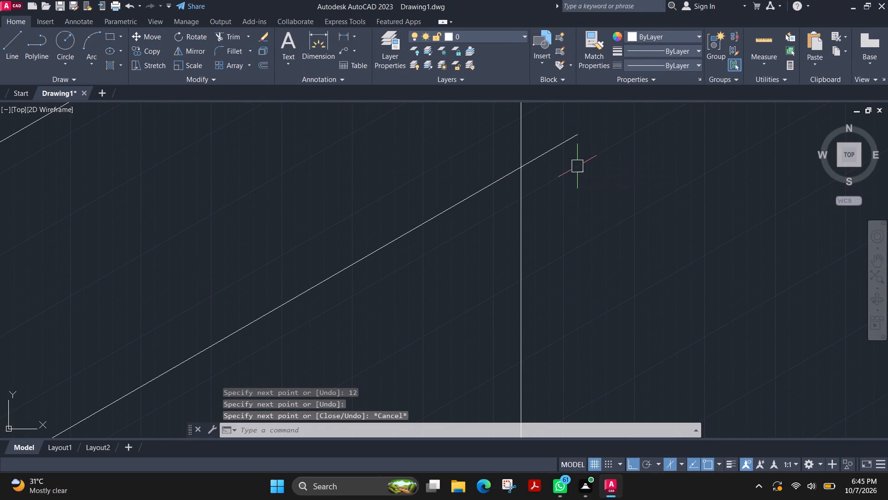
Trim the overhang of the new 30° line beyond the end face's far vertical edge.
{"action": "scroll", "coordinate": [568, 194], "scroll_direction": "down", "scroll_amount": 2}
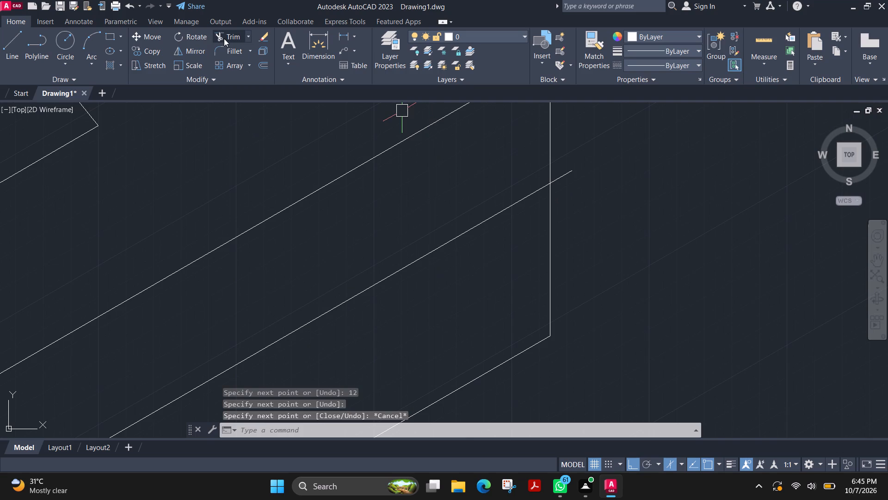
{"action": "left_click", "coordinate": [224, 38]}
{"action": "left_click", "coordinate": [569, 175]}
{"action": "key", "text": "Escape"}
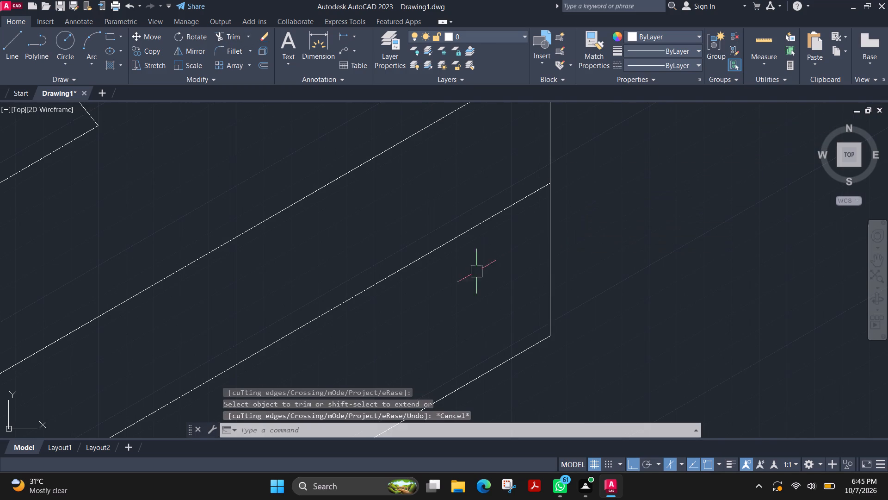
From the midpoint of the end face's inner 30° line, draw a vertical line down past the lower edge.
{"action": "scroll", "coordinate": [475, 272], "scroll_direction": "down", "scroll_amount": 1}
{"action": "middle_click_drag", "start_coordinate": [452, 270], "coordinate": [533, 177]}
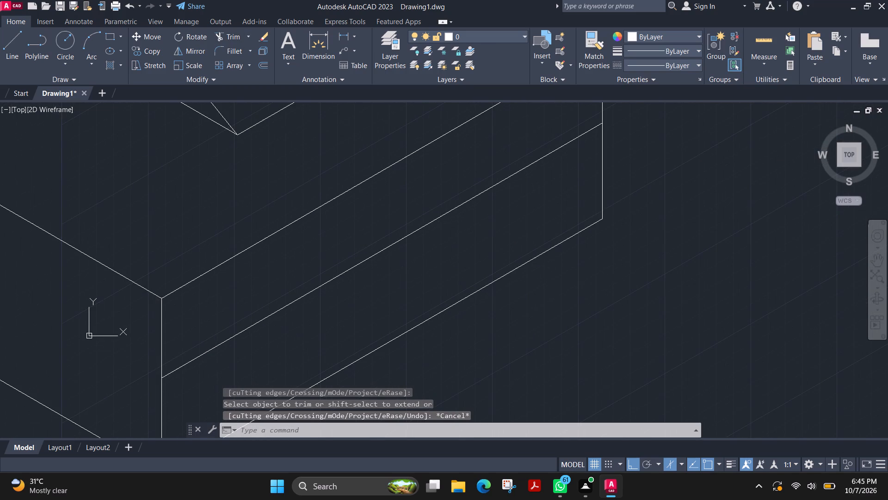
{"action": "scroll", "coordinate": [448, 228], "scroll_direction": "down", "scroll_amount": 1}
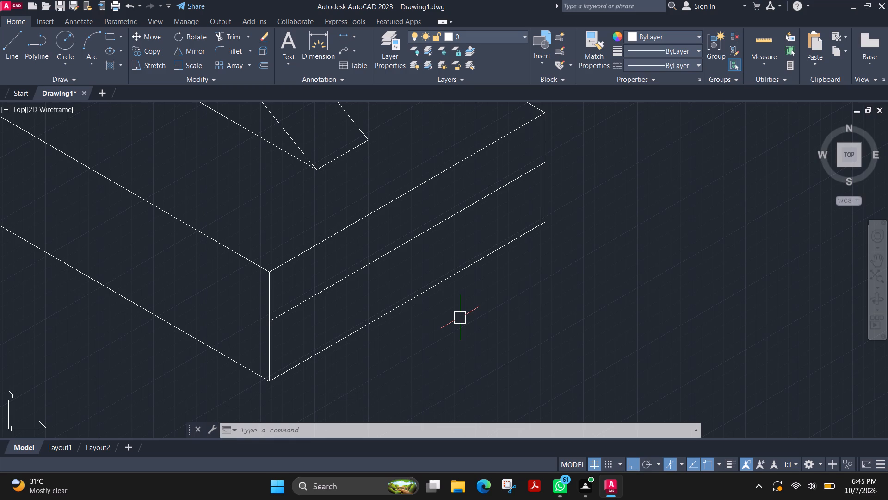
{"action": "left_click", "coordinate": [8, 51]}
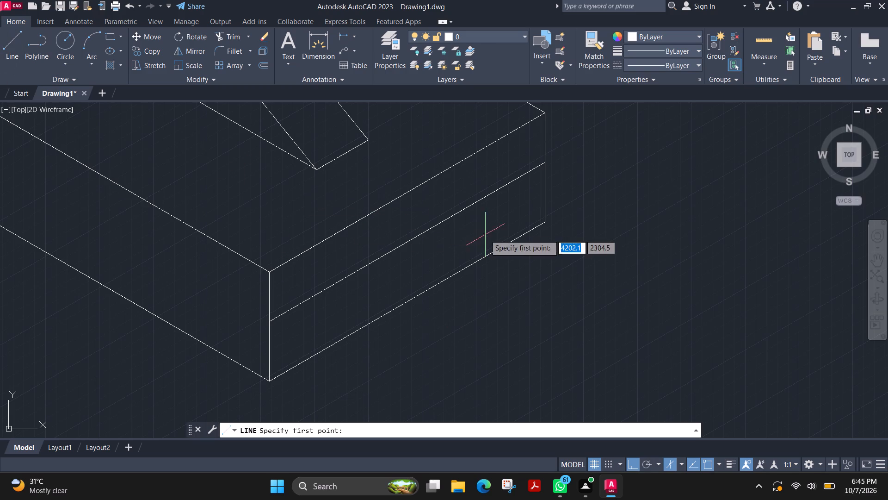
{"action": "left_click", "coordinate": [405, 244]}
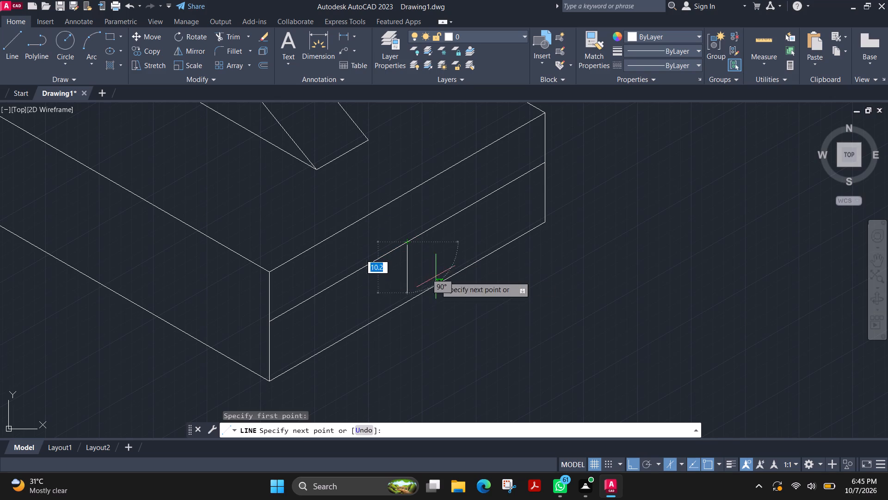
{"action": "left_click", "coordinate": [444, 323]}
{"action": "key", "text": "Escape"}
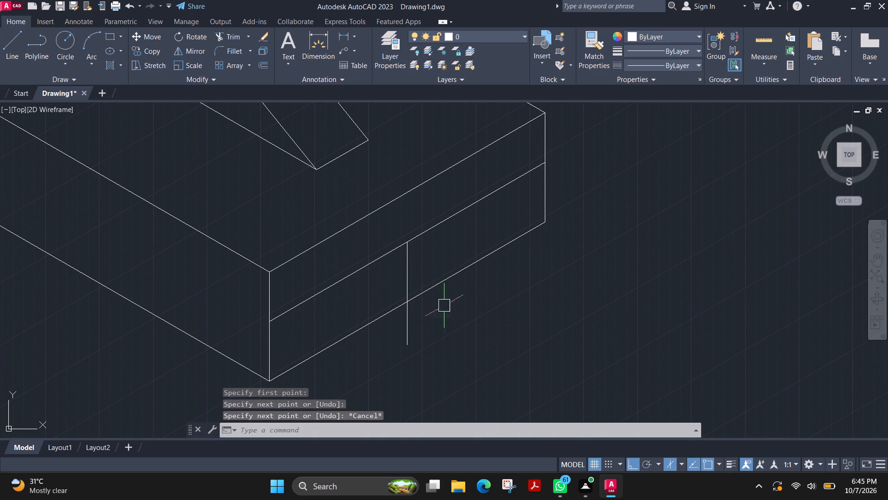
From that midpoint, draw a 15 mm line along the 30° line toward the front corner and a vertical line down past the lower edge.
{"action": "key", "text": "space"}
{"action": "left_click", "coordinate": [408, 245]}
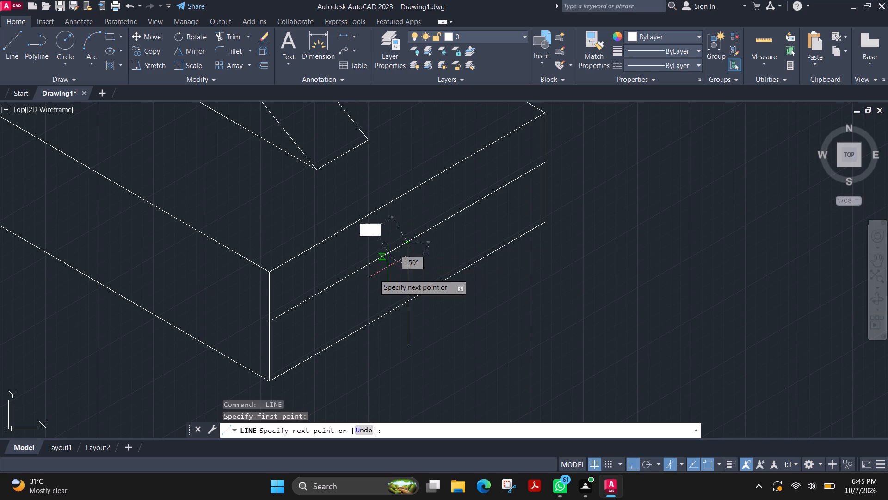
{"action": "type", "text": "15"}
{"action": "key", "text": "Return"}
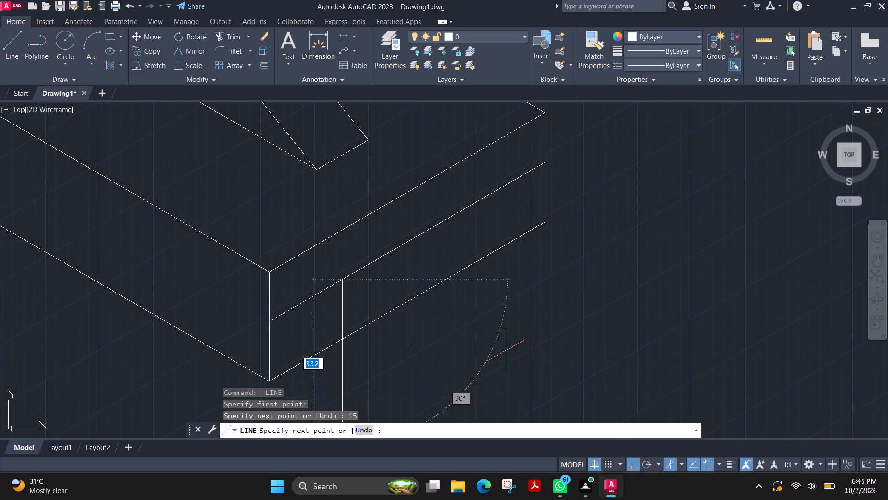
{"action": "left_click", "coordinate": [352, 367]}
{"action": "key", "text": "Escape"}
From the same midpoint, draw a 15 mm line at 30° toward the far edge and a vertical line down past the lower edge.
{"action": "key", "text": "space"}
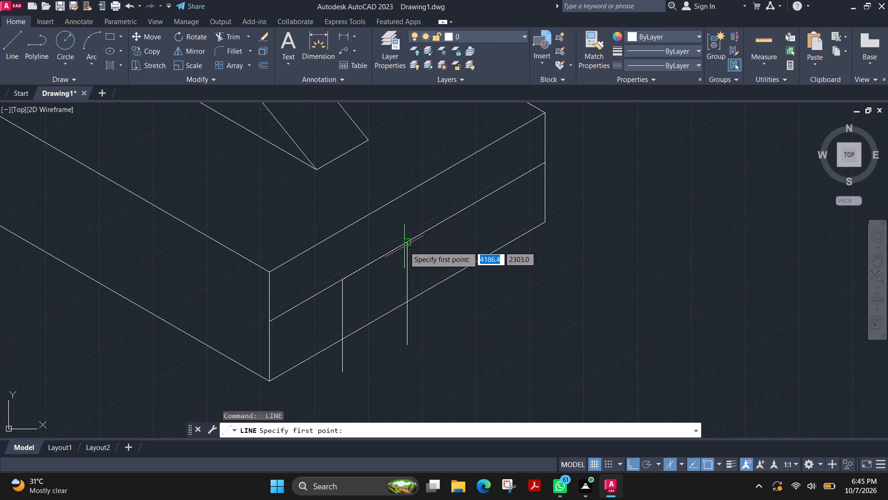
{"action": "left_click", "coordinate": [406, 245]}
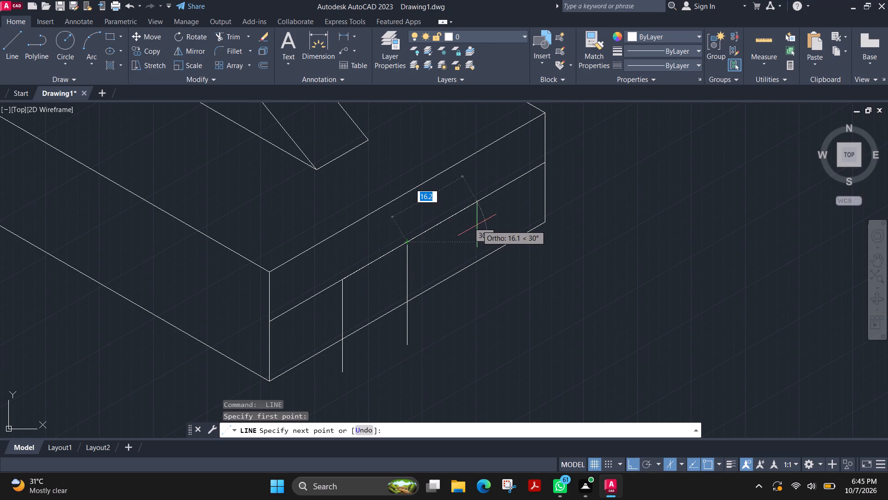
{"action": "type", "text": "15"}
{"action": "key", "text": "Return"}
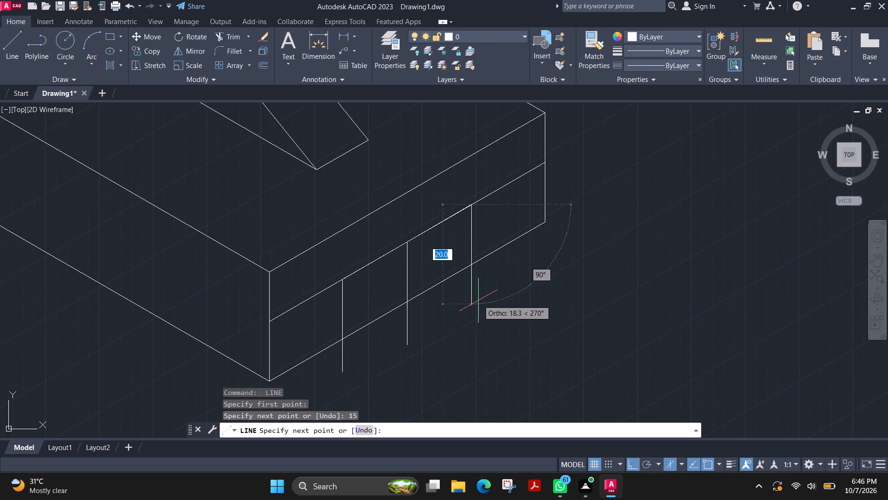
{"action": "left_click", "coordinate": [478, 318]}
{"action": "key", "text": "Escape"}
{"action": "key", "text": "space"}
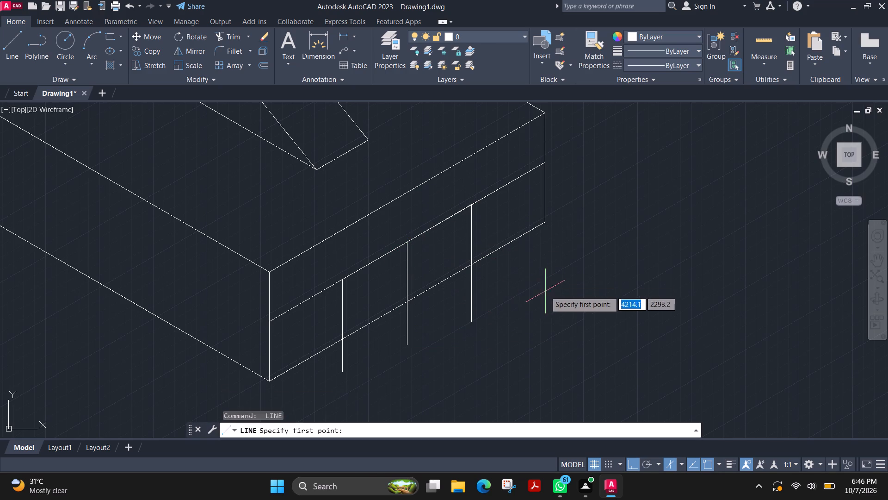
{"action": "key", "text": "Escape"}
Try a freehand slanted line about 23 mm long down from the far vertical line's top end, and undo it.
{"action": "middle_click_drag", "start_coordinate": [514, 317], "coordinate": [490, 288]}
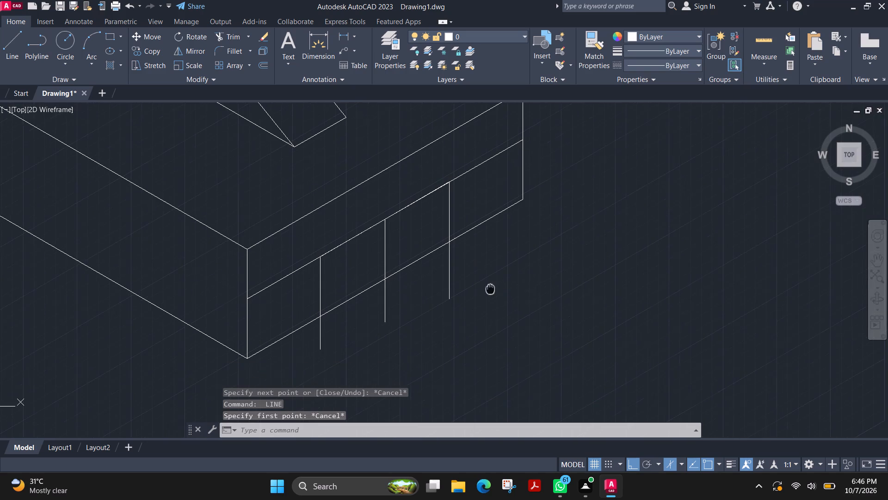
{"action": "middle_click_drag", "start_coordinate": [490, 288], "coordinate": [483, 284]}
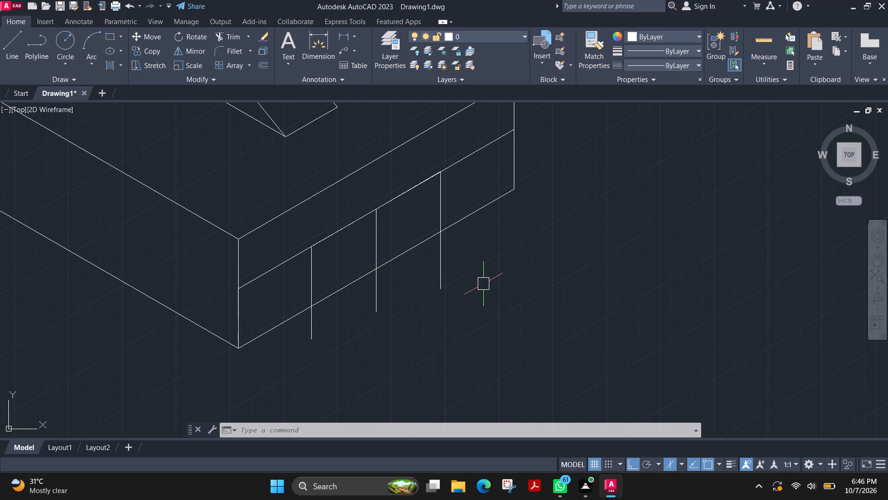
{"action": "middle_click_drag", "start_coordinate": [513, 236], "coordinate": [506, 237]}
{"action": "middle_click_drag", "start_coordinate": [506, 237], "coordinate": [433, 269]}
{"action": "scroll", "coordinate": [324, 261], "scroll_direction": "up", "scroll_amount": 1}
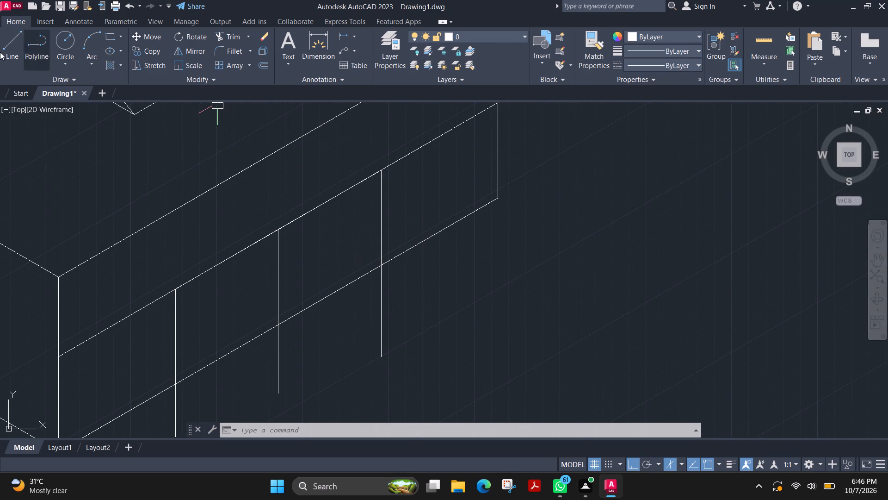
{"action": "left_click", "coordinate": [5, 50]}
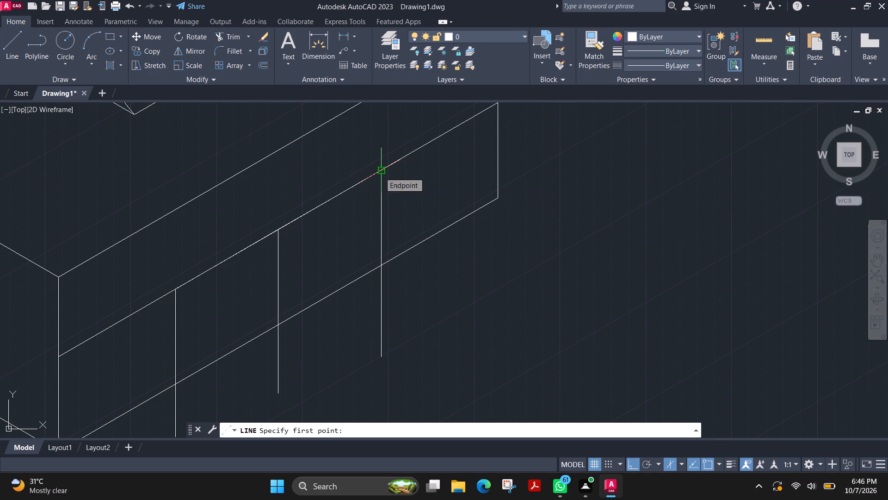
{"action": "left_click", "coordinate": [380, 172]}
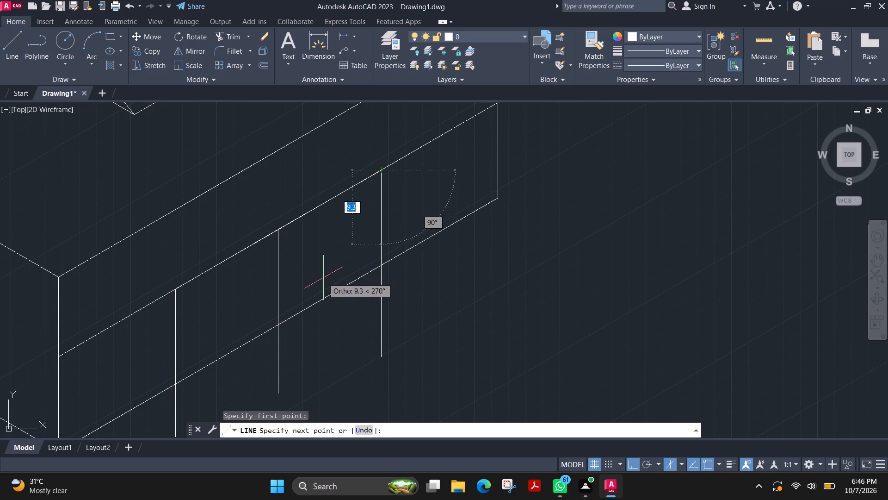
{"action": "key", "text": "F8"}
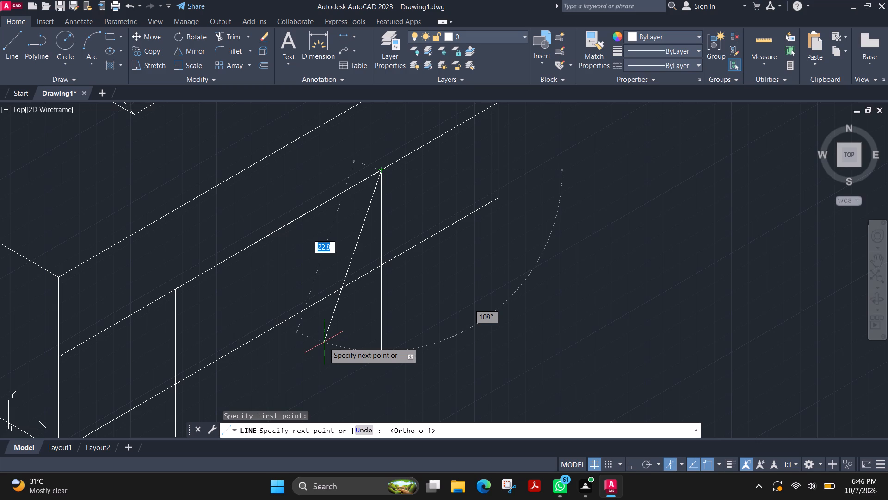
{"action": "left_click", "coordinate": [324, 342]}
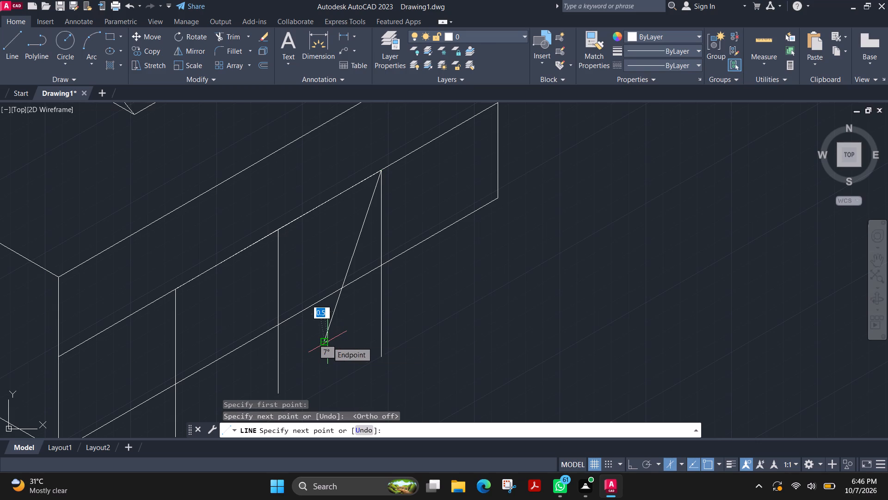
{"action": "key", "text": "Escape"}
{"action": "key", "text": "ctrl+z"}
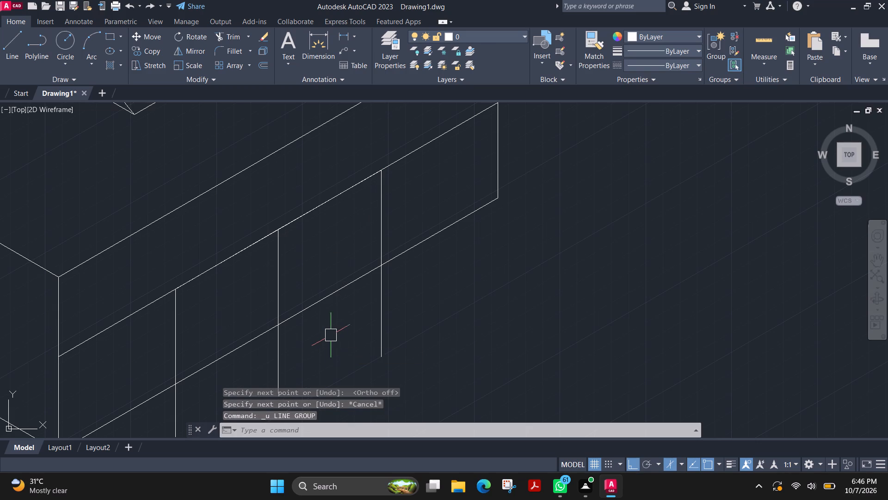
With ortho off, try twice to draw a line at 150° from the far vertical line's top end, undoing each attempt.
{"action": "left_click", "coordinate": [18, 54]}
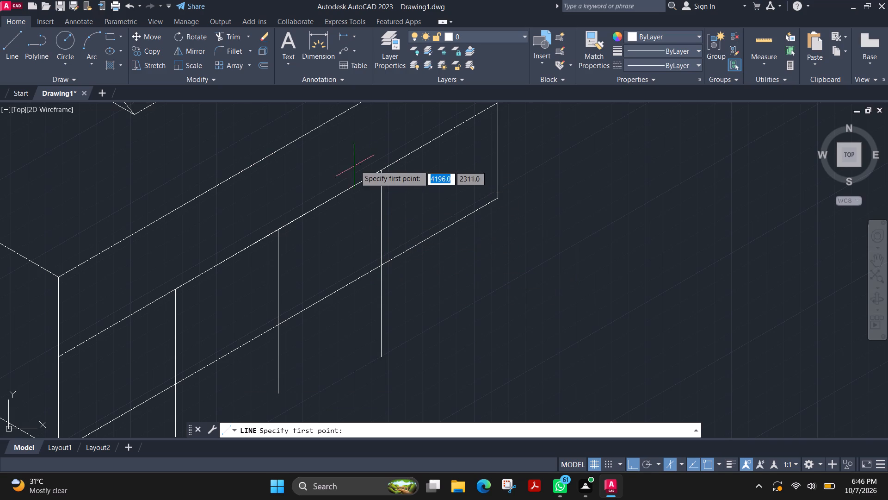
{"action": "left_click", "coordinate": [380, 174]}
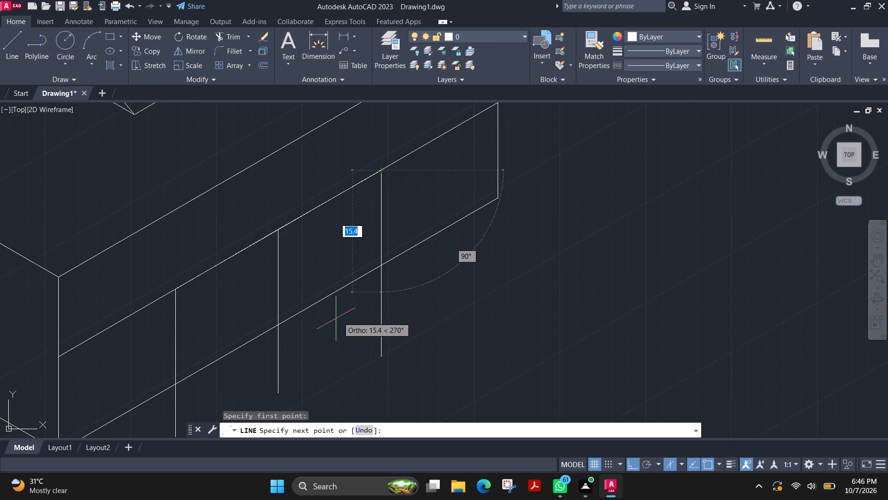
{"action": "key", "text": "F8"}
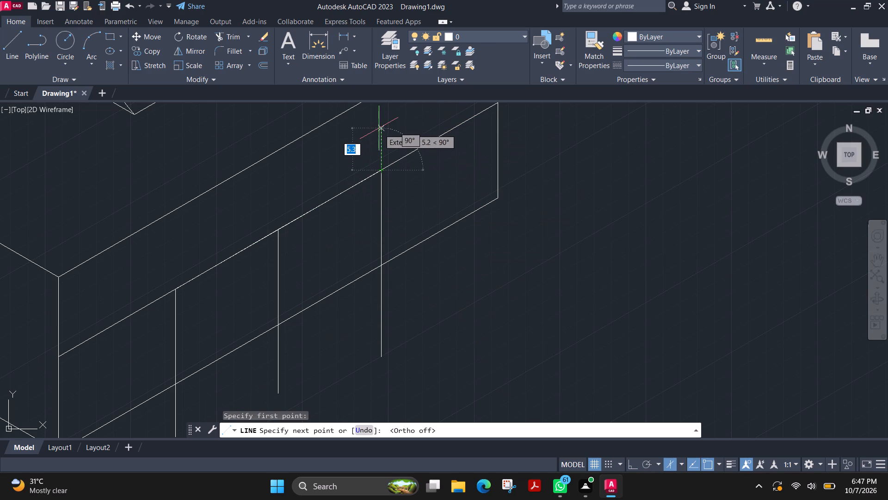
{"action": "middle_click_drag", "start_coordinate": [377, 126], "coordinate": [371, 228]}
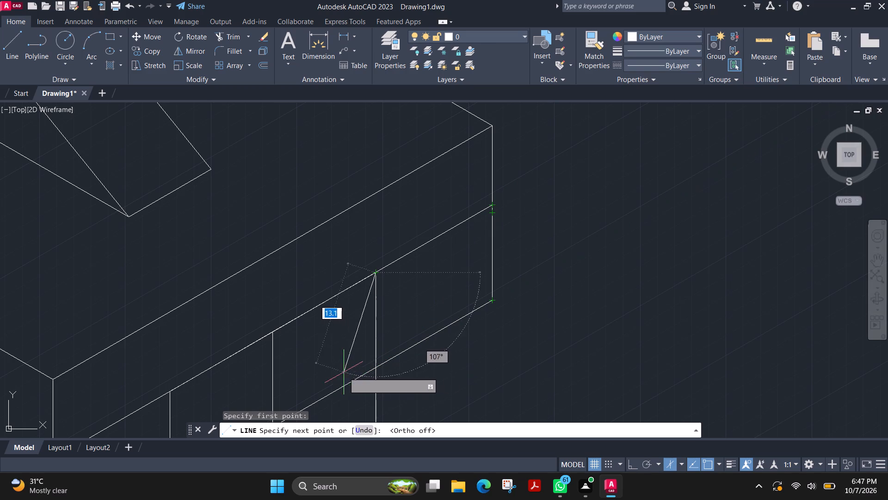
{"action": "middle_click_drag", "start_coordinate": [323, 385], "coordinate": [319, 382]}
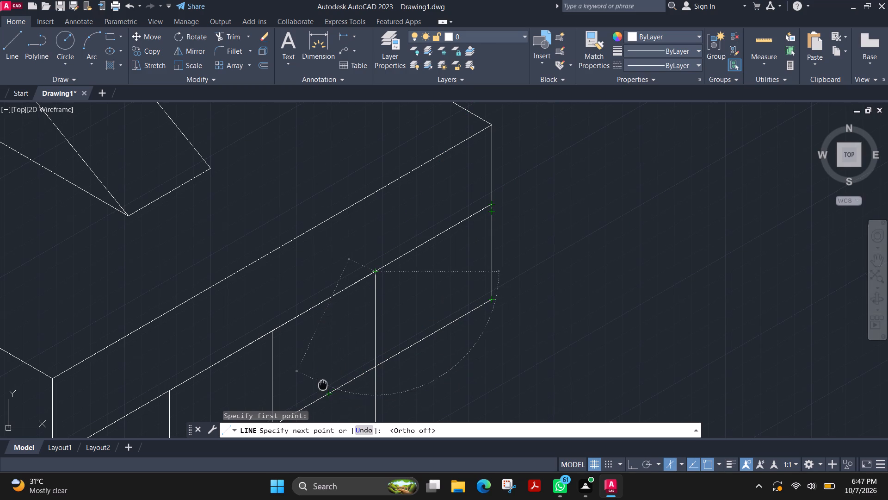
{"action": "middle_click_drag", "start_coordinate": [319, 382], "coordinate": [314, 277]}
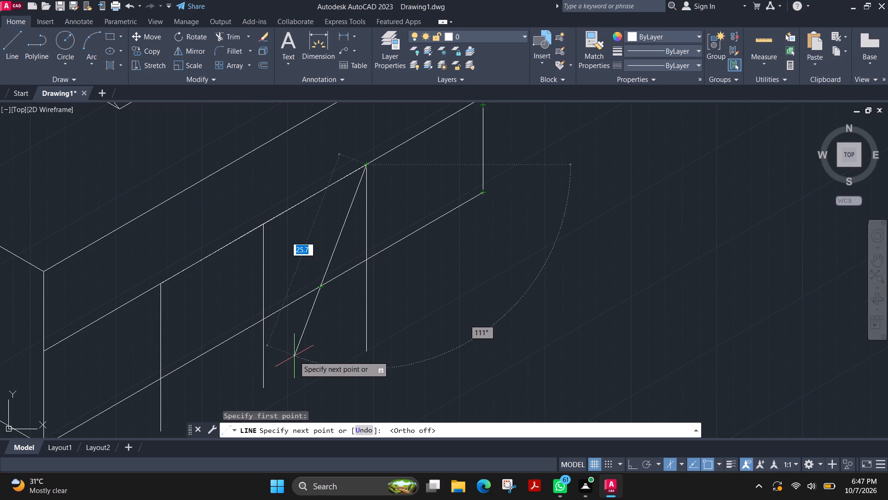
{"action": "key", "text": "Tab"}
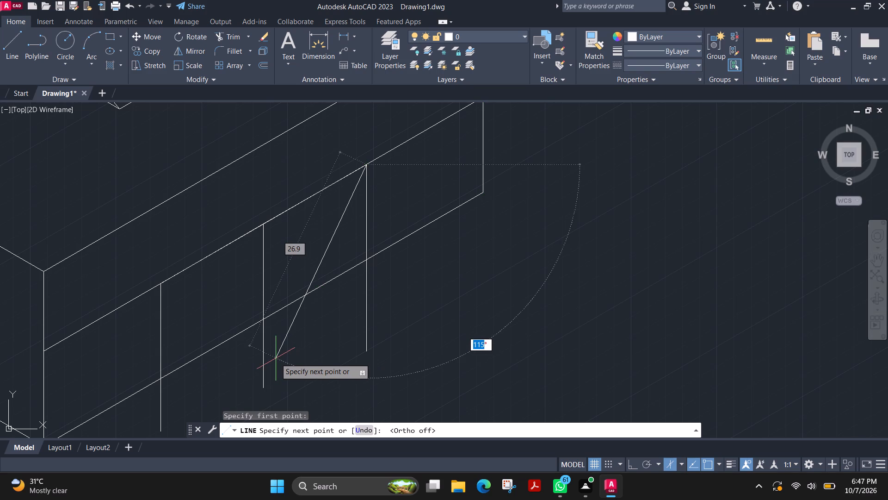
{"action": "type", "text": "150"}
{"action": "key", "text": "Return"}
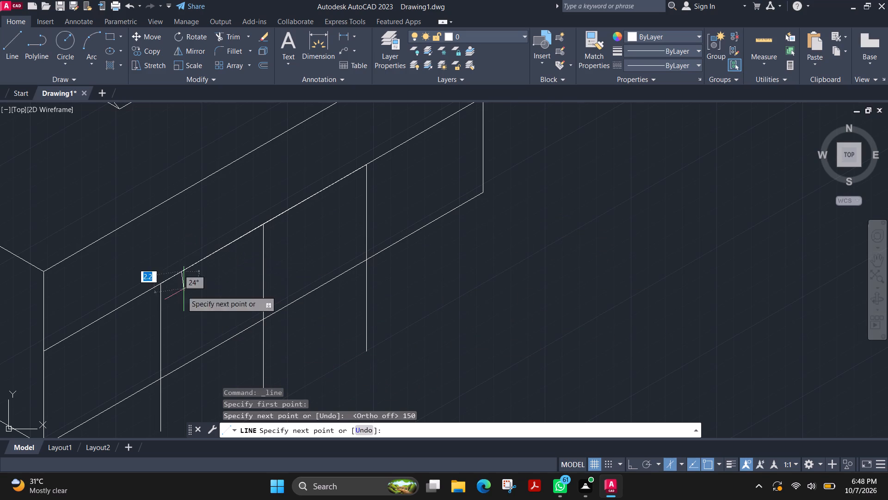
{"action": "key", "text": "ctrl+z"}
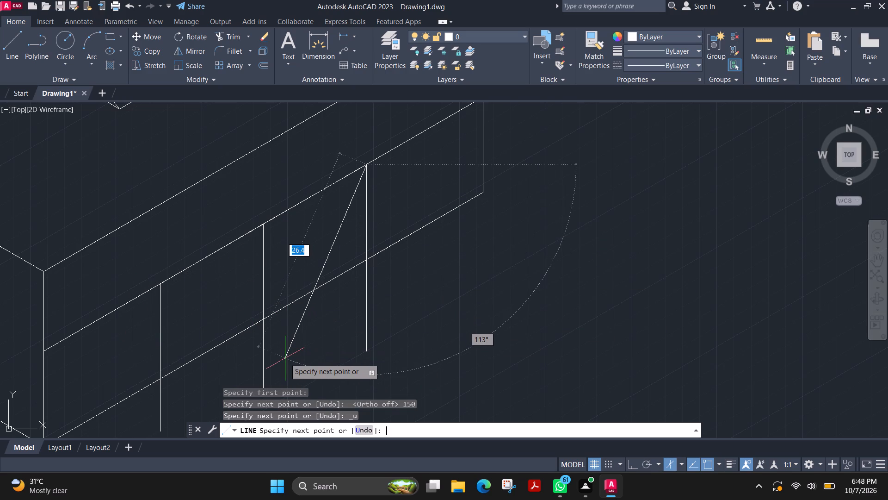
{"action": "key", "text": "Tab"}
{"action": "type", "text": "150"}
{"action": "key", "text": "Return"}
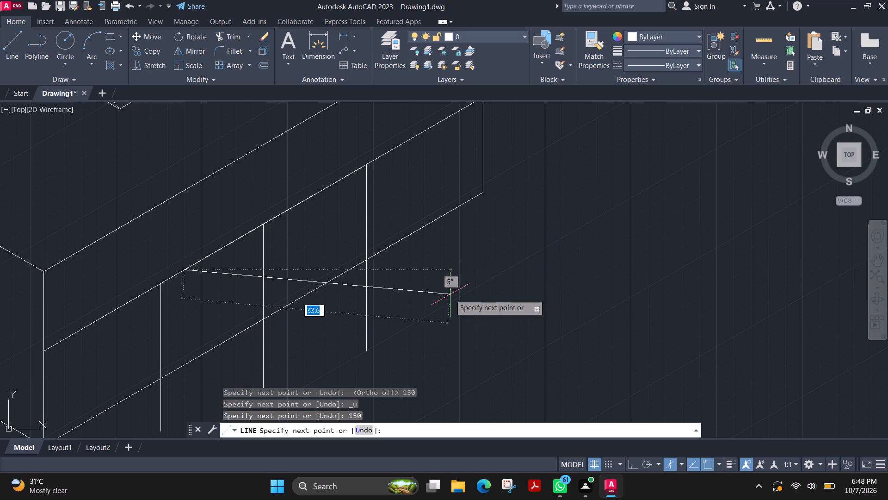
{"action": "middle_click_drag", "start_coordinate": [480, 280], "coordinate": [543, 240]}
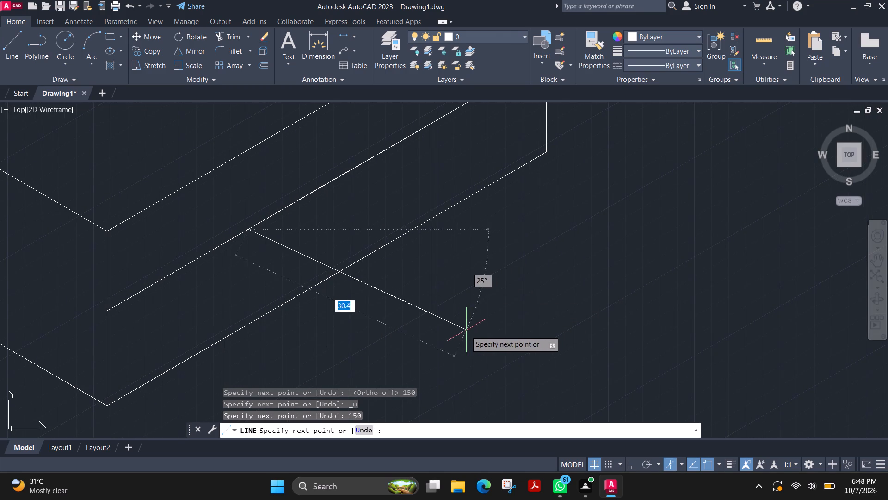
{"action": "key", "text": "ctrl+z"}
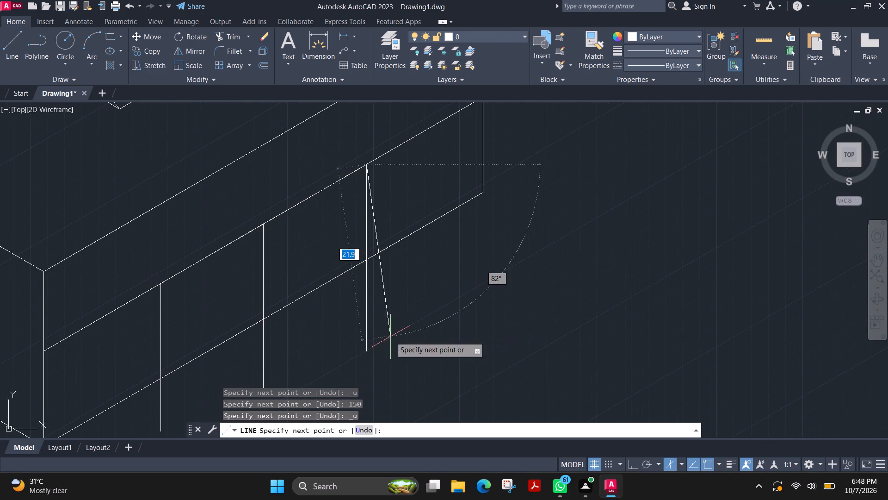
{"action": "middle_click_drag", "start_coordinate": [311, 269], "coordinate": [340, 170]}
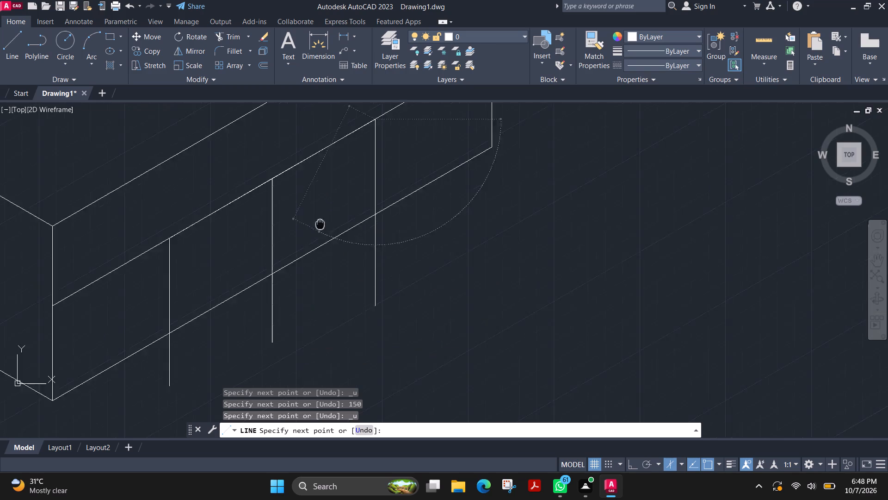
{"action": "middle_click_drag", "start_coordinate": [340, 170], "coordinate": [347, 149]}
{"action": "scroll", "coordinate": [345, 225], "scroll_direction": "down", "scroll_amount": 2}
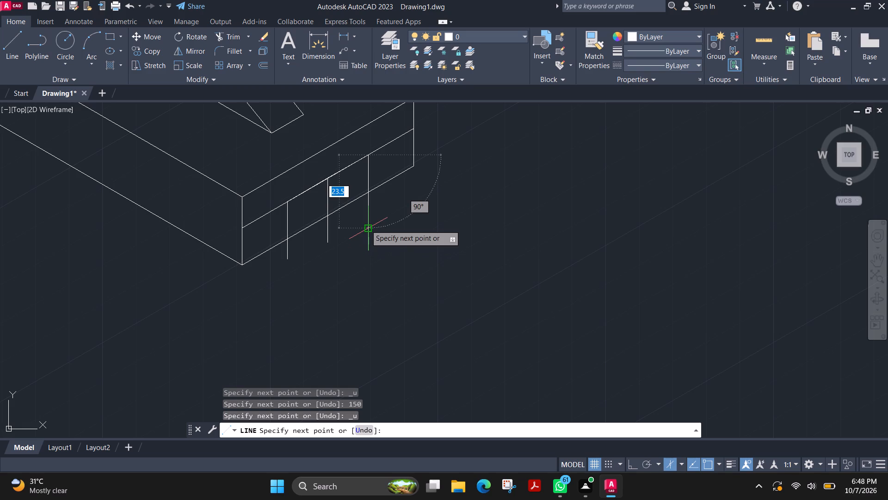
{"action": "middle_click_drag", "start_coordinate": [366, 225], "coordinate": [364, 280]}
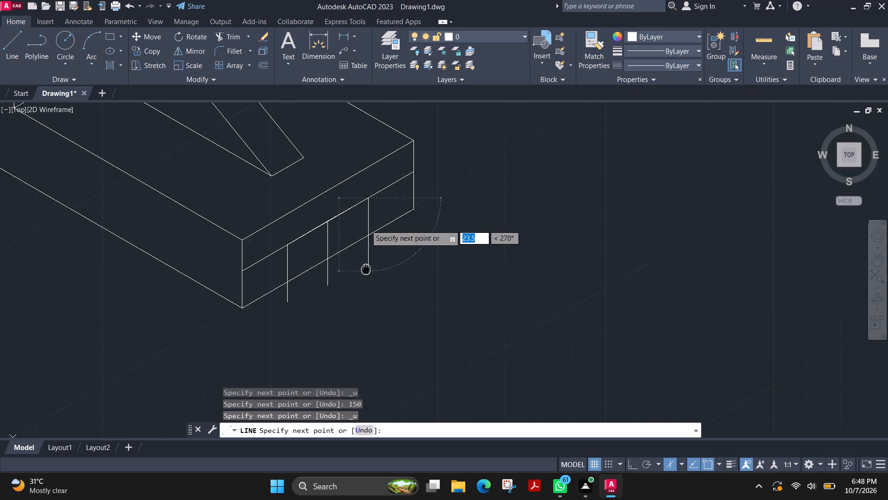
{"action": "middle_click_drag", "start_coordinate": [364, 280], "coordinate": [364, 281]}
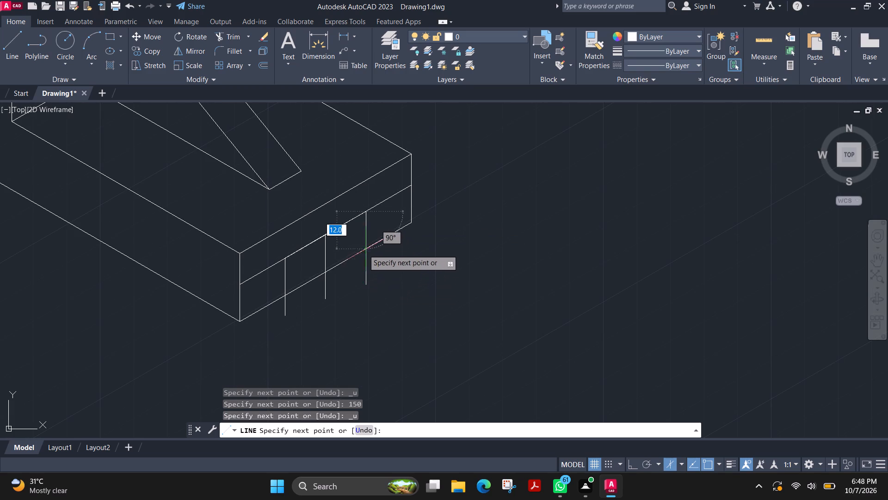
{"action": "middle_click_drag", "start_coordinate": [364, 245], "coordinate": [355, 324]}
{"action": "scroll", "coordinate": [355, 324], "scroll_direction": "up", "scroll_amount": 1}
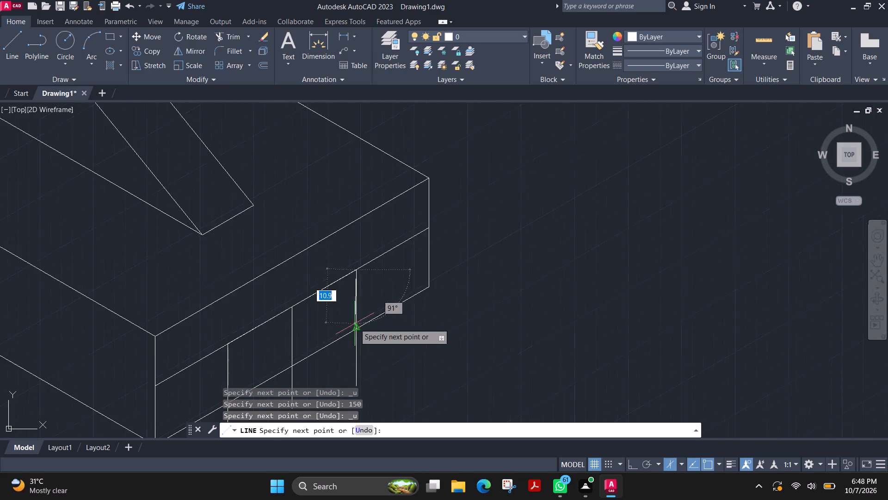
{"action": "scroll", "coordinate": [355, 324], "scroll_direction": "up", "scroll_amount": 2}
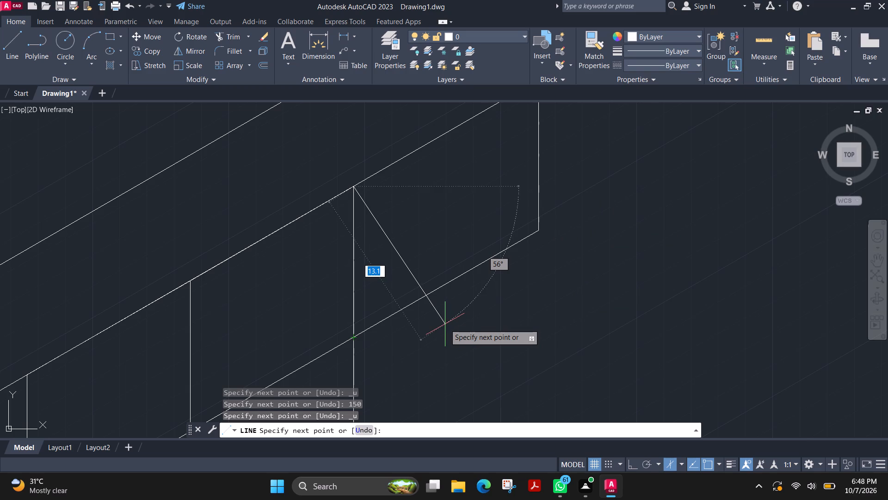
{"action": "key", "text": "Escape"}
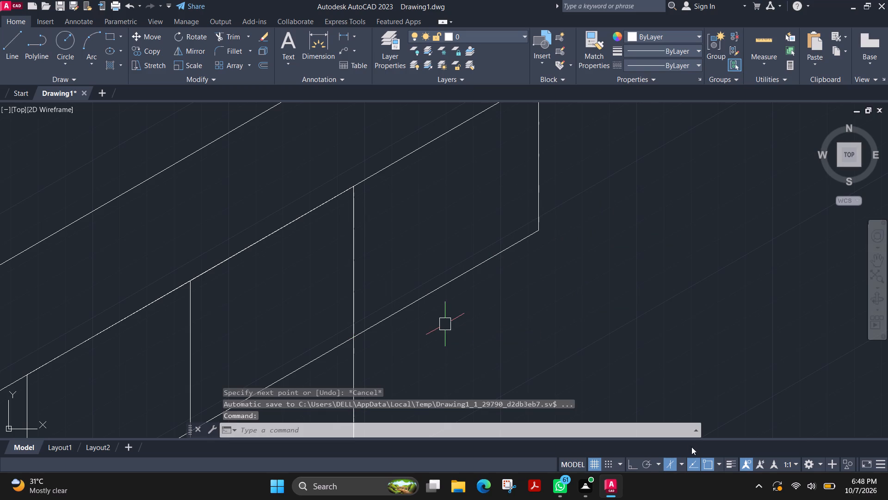
Switch off isometric drafting to return to the orthographic grid.
{"action": "left_click", "coordinate": [668, 464]}
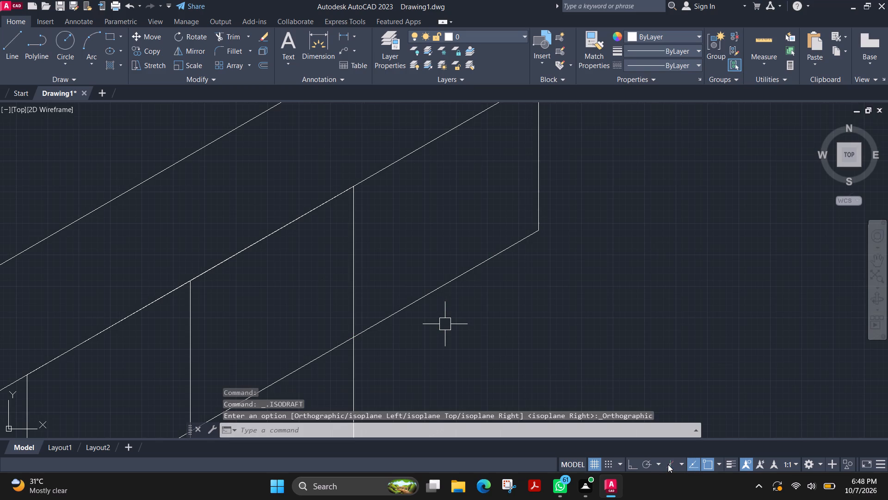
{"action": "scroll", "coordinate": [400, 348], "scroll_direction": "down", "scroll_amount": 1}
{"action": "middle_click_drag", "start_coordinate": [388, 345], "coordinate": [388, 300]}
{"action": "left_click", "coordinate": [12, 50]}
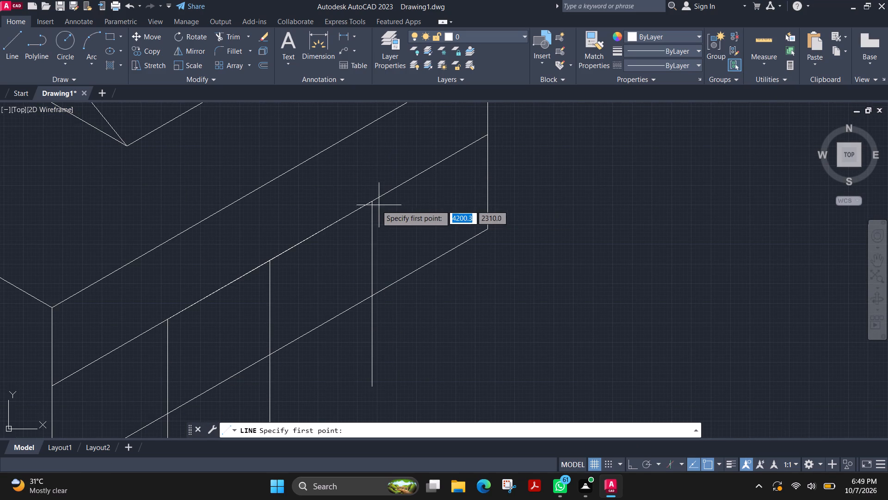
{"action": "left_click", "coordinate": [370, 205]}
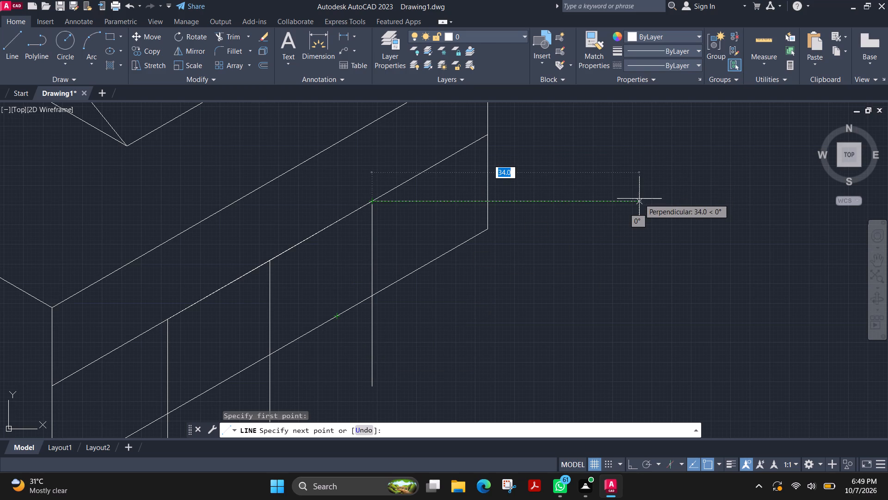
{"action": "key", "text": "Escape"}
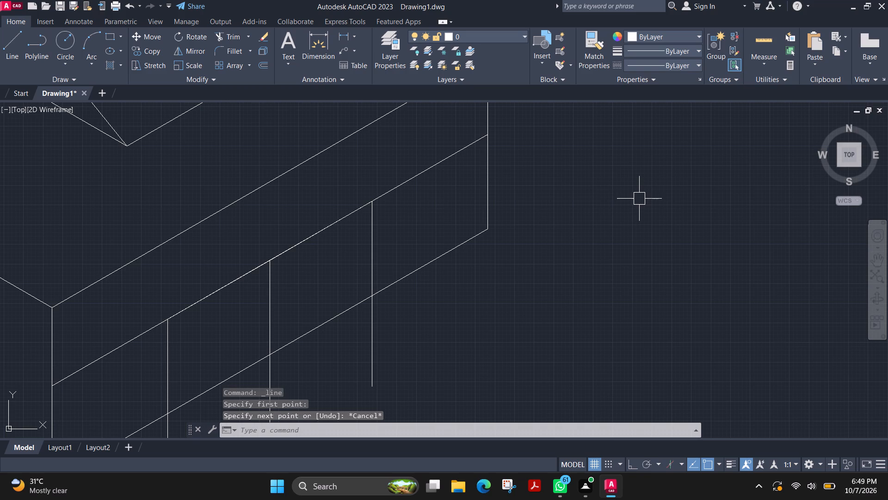
Draw a separate line about 24 mm long at a 60° angle in the empty space beyond the base's end face.
{"action": "middle_click_drag", "start_coordinate": [602, 238], "coordinate": [443, 246]}
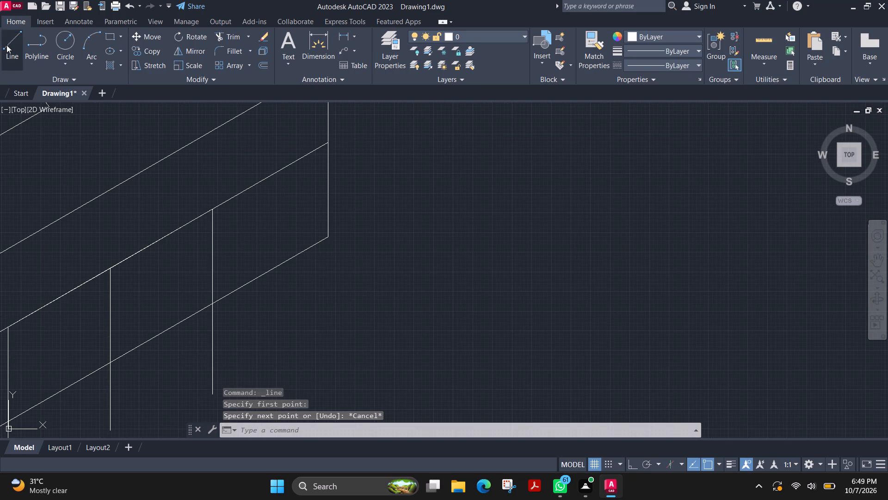
{"action": "left_click", "coordinate": [6, 45]}
{"action": "left_click", "coordinate": [522, 328]}
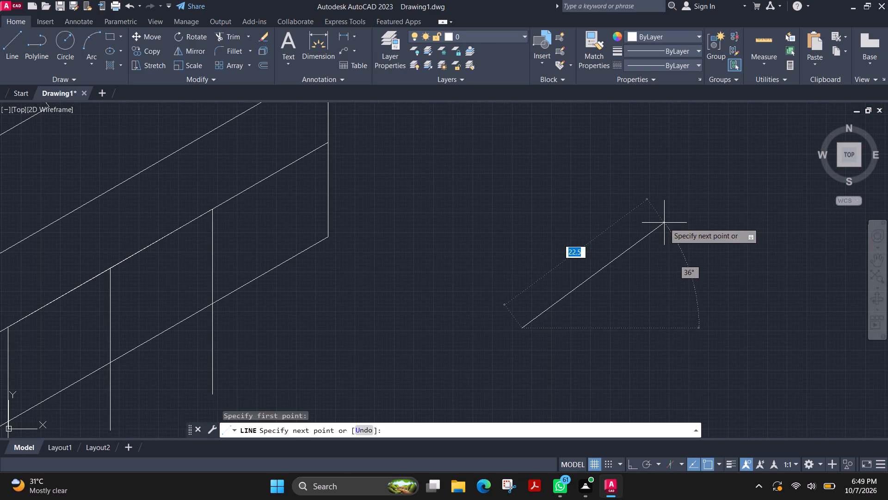
{"action": "key", "text": "Tab"}
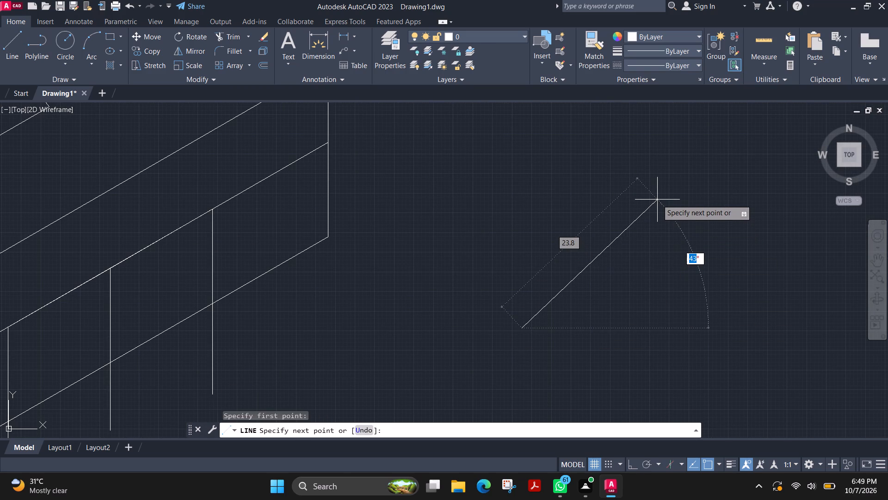
{"action": "type", "text": "60"}
{"action": "key", "text": "Return"}
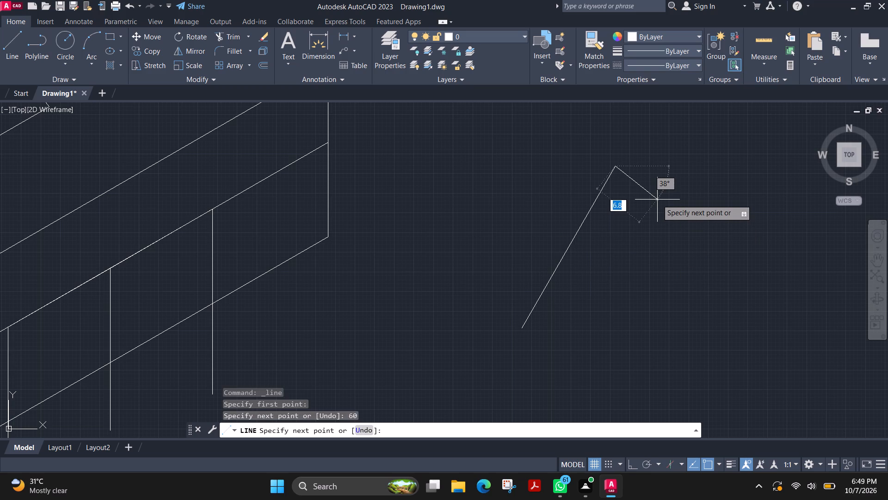
{"action": "key", "text": "Escape"}
Move the 60° line by its upper endpoint onto the top end of the far vertical line on the end face.
{"action": "left_click", "coordinate": [642, 260]}
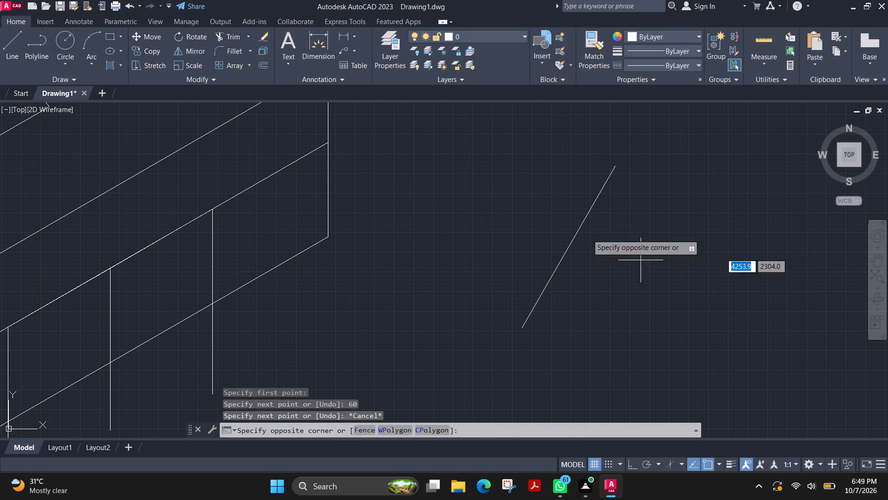
{"action": "left_click", "coordinate": [523, 195]}
{"action": "key", "text": "m"}
{"action": "key", "text": "Return"}
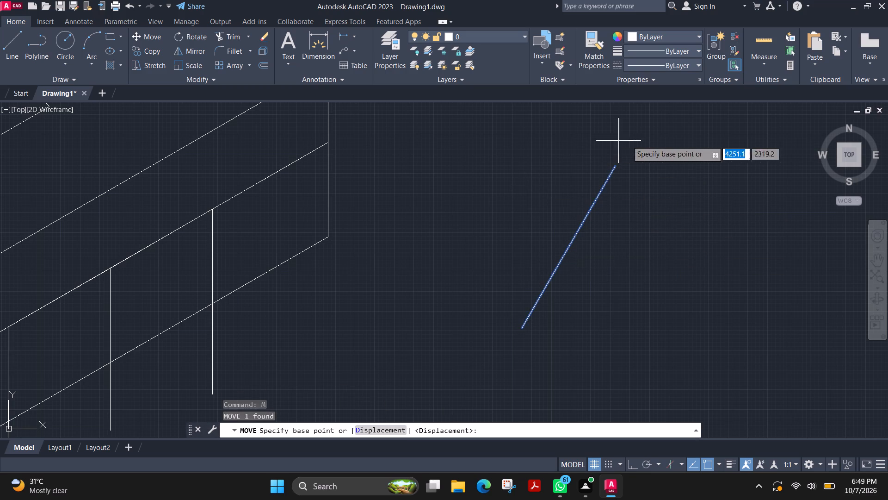
{"action": "left_click", "coordinate": [617, 167]}
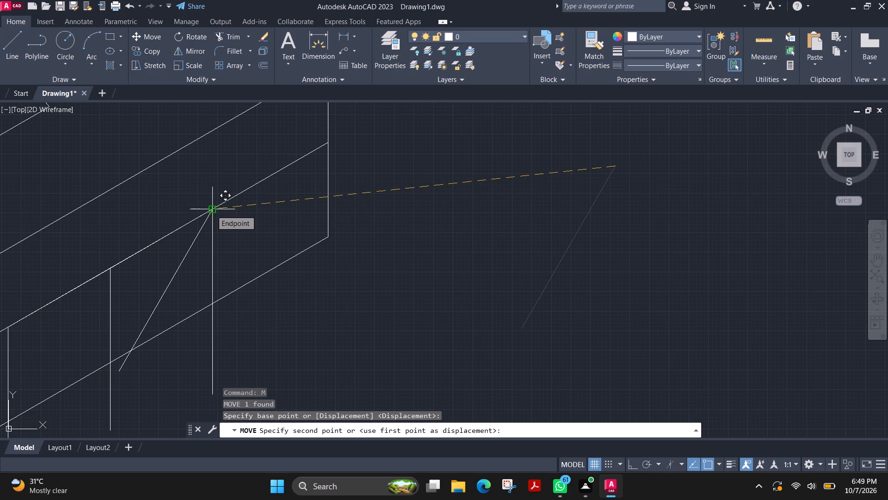
{"action": "left_click", "coordinate": [211, 210]}
{"action": "key", "text": "Escape"}
Turn isometric drafting back on with the right isoplane.
{"action": "middle_click_drag", "start_coordinate": [335, 323], "coordinate": [494, 217]}
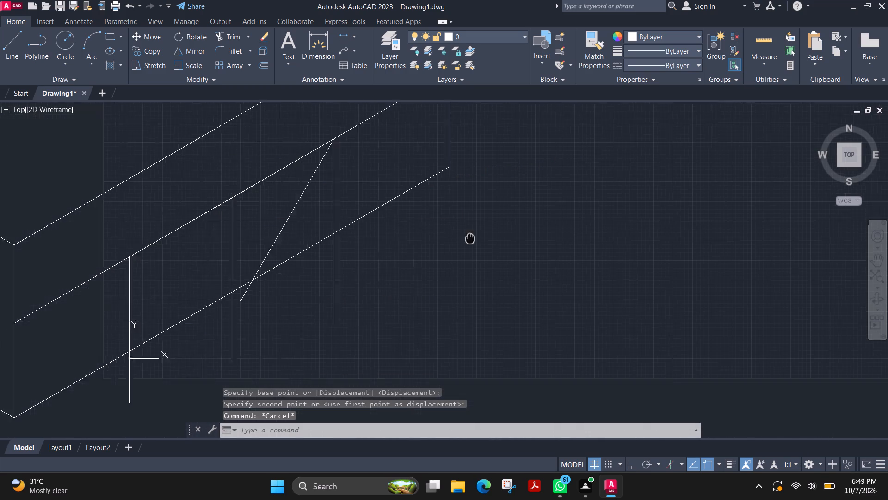
{"action": "middle_click_drag", "start_coordinate": [494, 217], "coordinate": [546, 187]}
{"action": "left_click", "coordinate": [671, 467]}
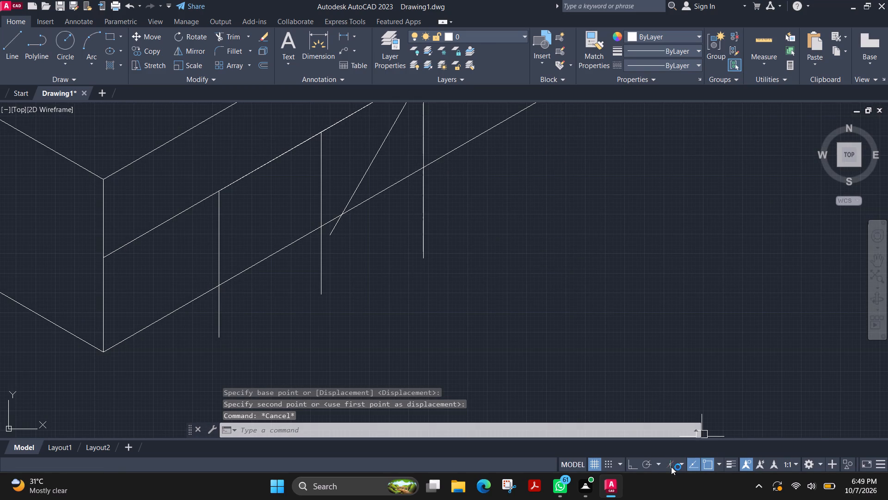
Add an angular dimension between the slanted line and the lower edge of the base's end face.
{"action": "middle_click_drag", "start_coordinate": [516, 234], "coordinate": [495, 350]}
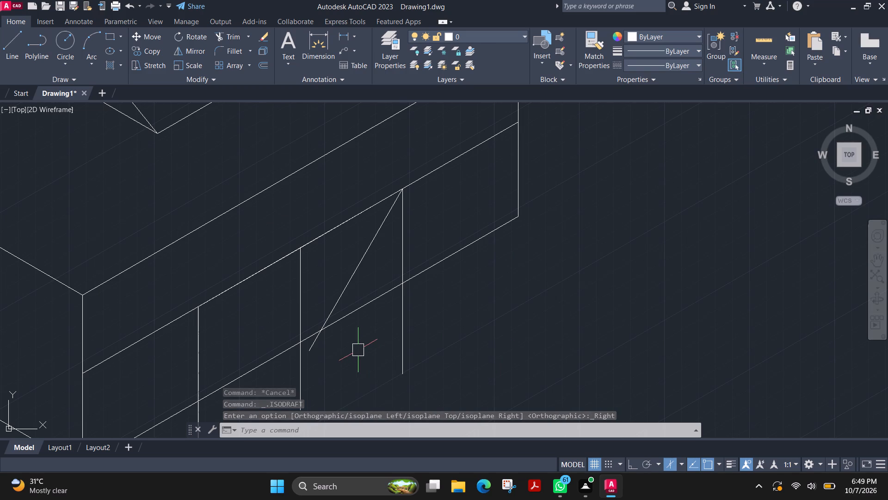
{"action": "scroll", "coordinate": [358, 350], "scroll_direction": "down", "scroll_amount": 1}
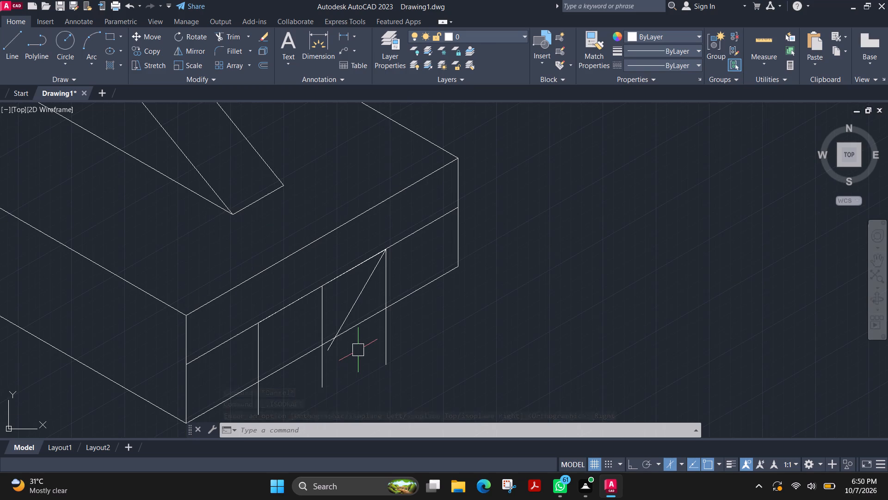
{"action": "middle_click_drag", "start_coordinate": [352, 375], "coordinate": [339, 340]}
{"action": "scroll", "coordinate": [339, 340], "scroll_direction": "up", "scroll_amount": 1}
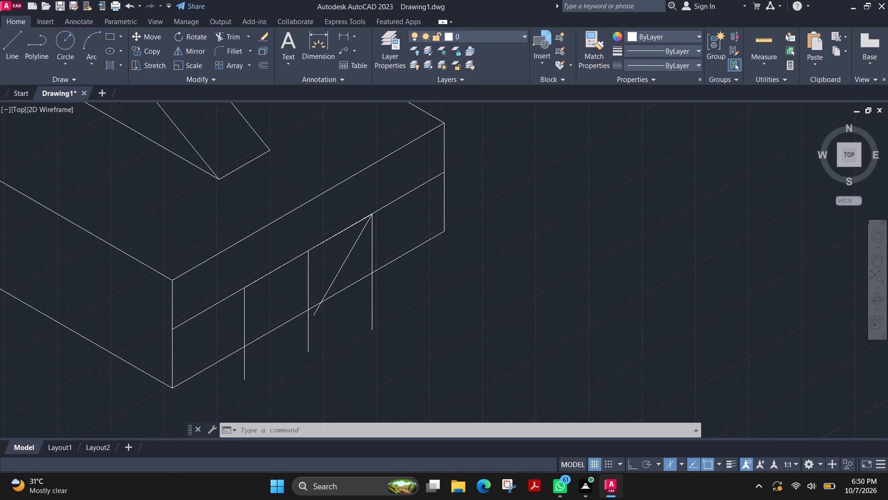
{"action": "left_click", "coordinate": [351, 35]}
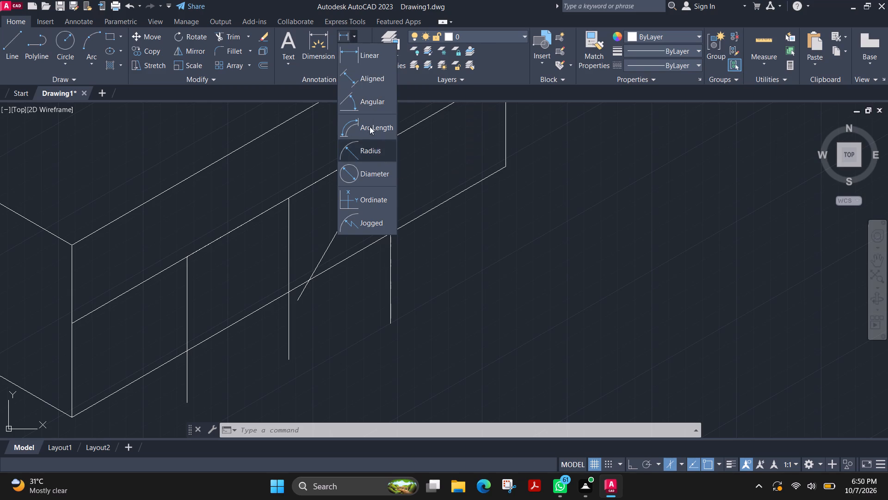
{"action": "left_click", "coordinate": [371, 107]}
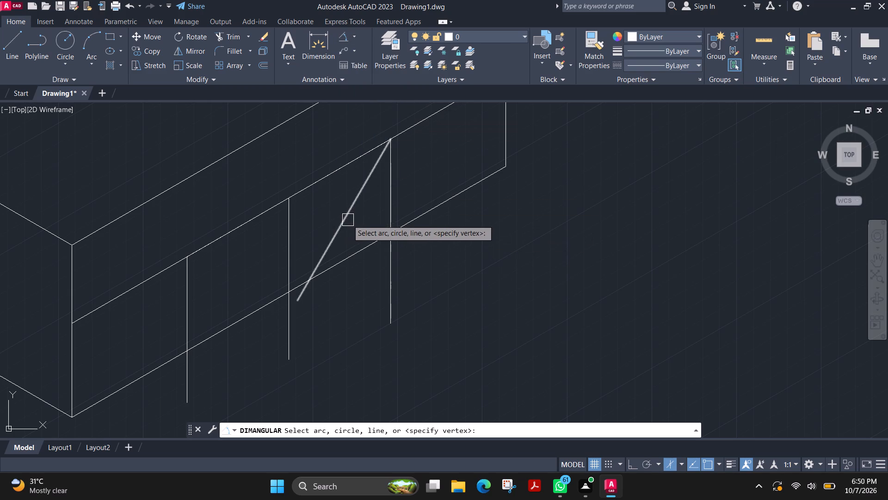
{"action": "left_click", "coordinate": [348, 220]}
{"action": "left_click", "coordinate": [376, 244]}
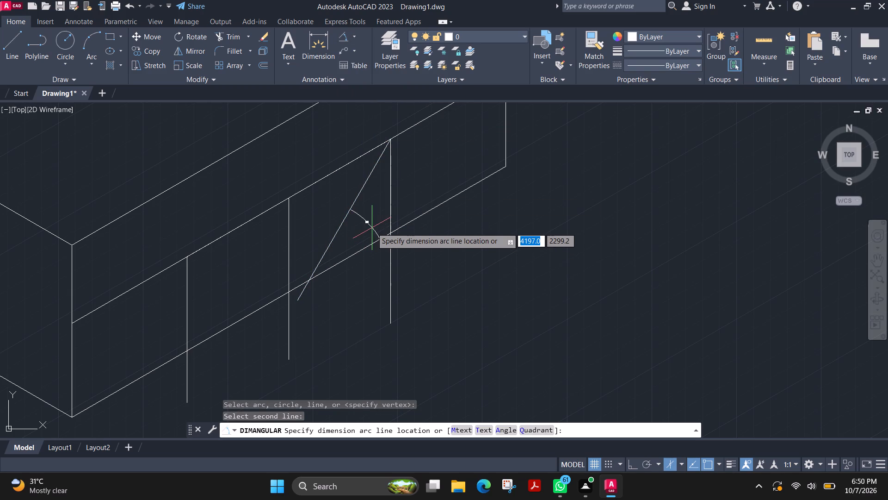
{"action": "scroll", "coordinate": [372, 227], "scroll_direction": "up", "scroll_amount": 4}
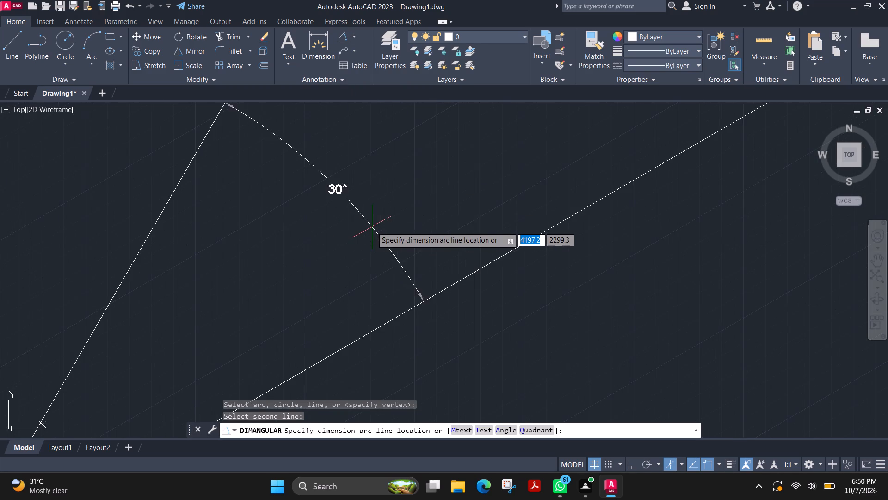
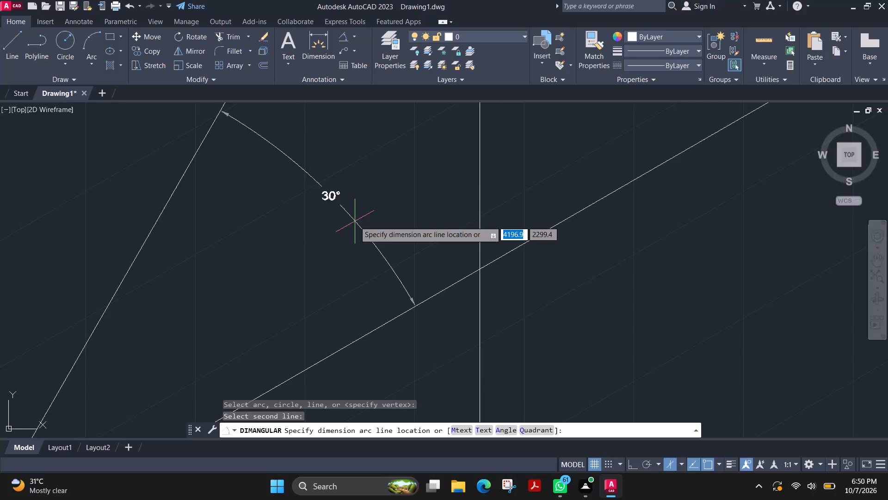
Check the previewed angle between the slanted line and the end face's lower edge without placing the dimension.
{"action": "scroll", "coordinate": [355, 221], "scroll_direction": "down", "scroll_amount": 5}
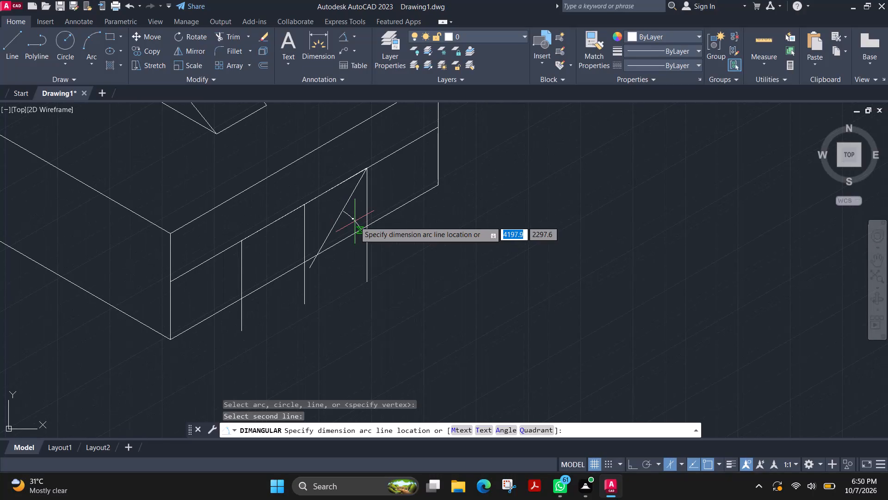
{"action": "scroll", "coordinate": [355, 221], "scroll_direction": "up", "scroll_amount": 1}
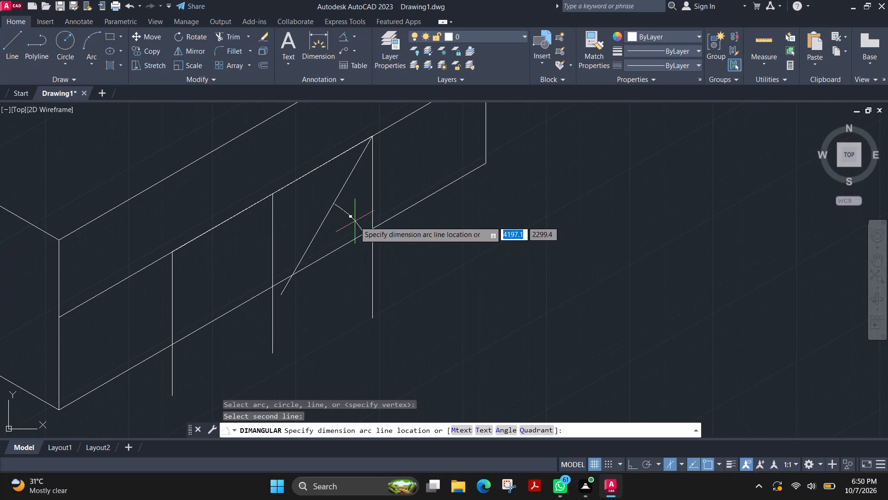
{"action": "scroll", "coordinate": [355, 221], "scroll_direction": "up", "scroll_amount": 2}
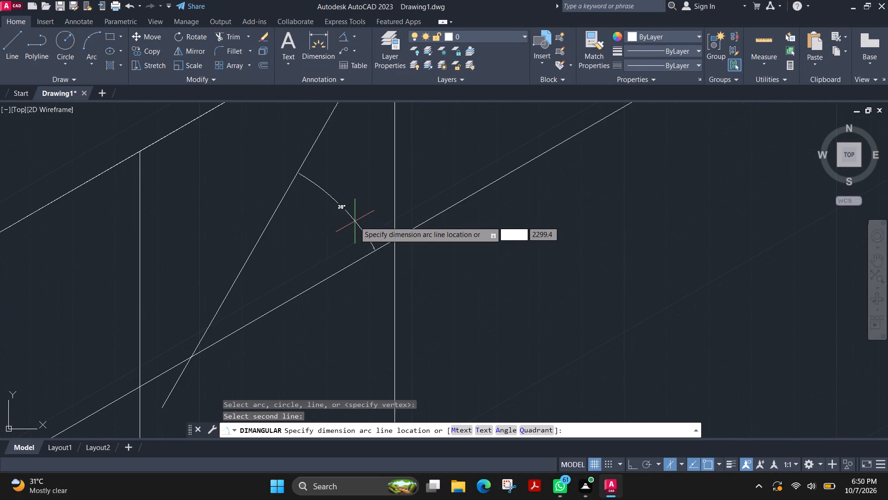
{"action": "scroll", "coordinate": [355, 221], "scroll_direction": "up", "scroll_amount": 2}
{"action": "scroll", "coordinate": [355, 221], "scroll_direction": "down", "scroll_amount": 3}
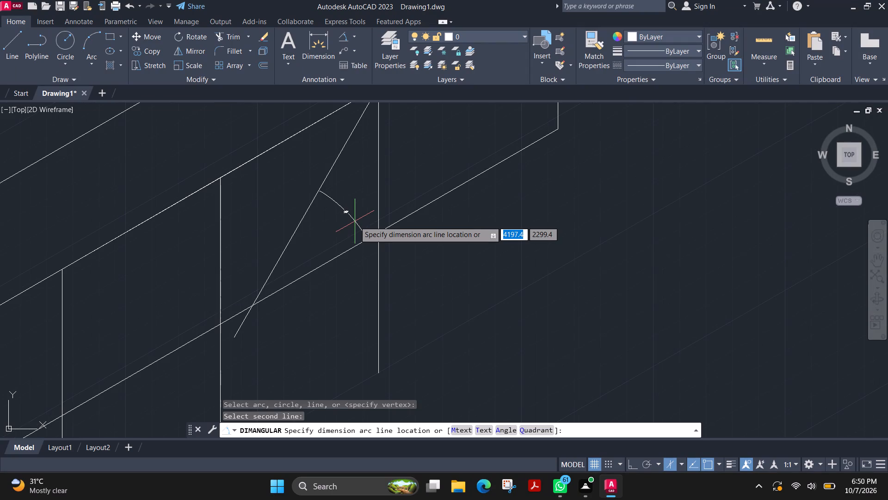
{"action": "scroll", "coordinate": [355, 221], "scroll_direction": "down", "scroll_amount": 1}
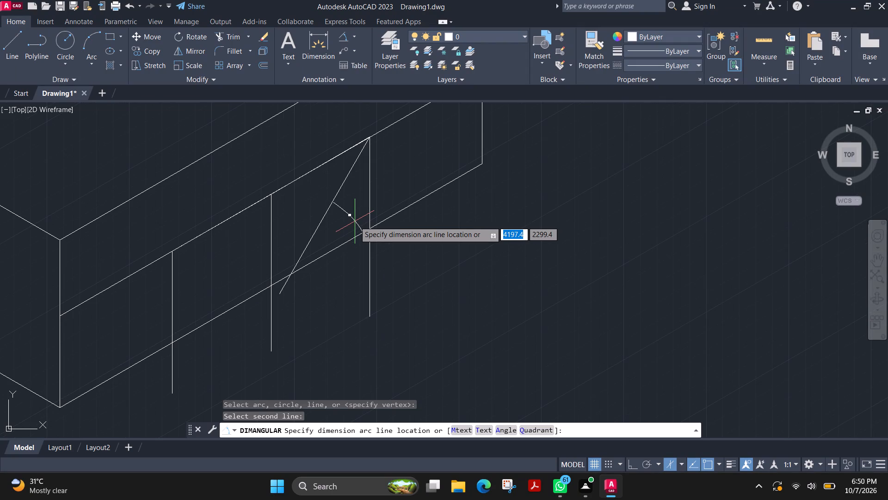
{"action": "key", "text": "Escape"}
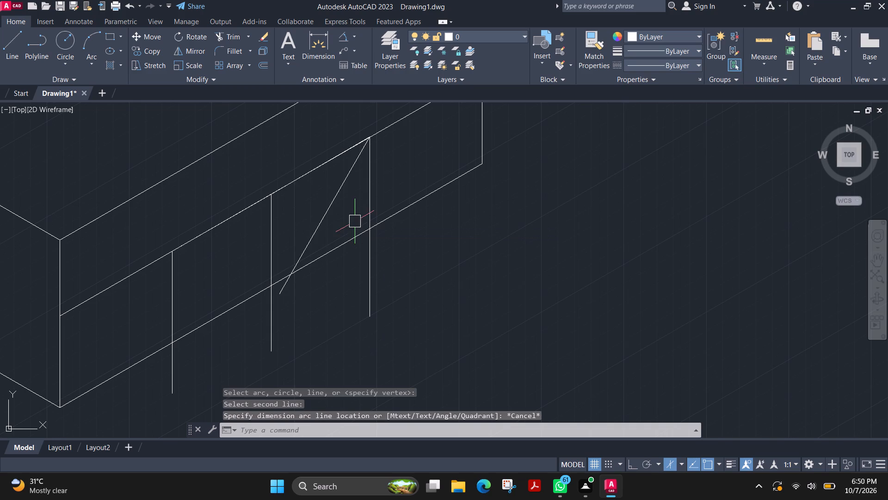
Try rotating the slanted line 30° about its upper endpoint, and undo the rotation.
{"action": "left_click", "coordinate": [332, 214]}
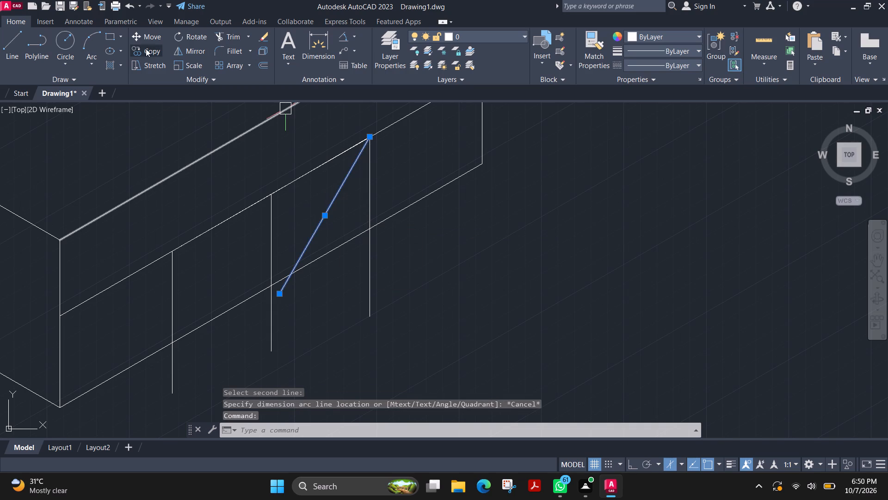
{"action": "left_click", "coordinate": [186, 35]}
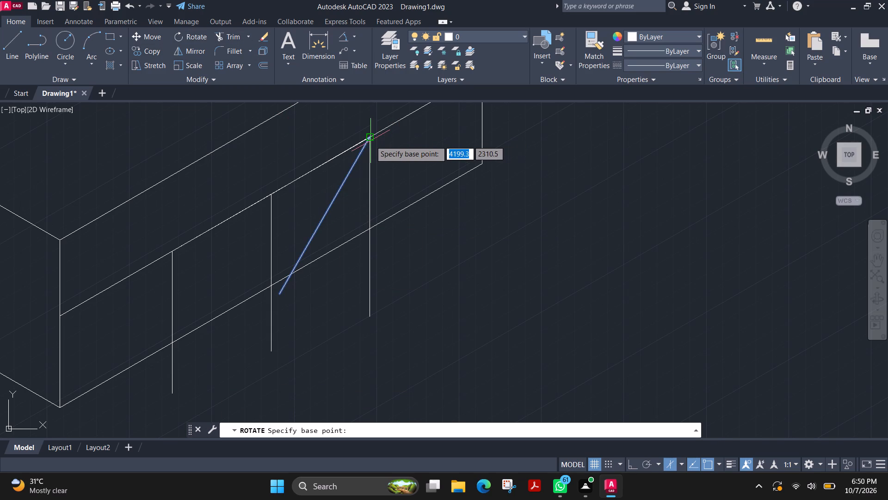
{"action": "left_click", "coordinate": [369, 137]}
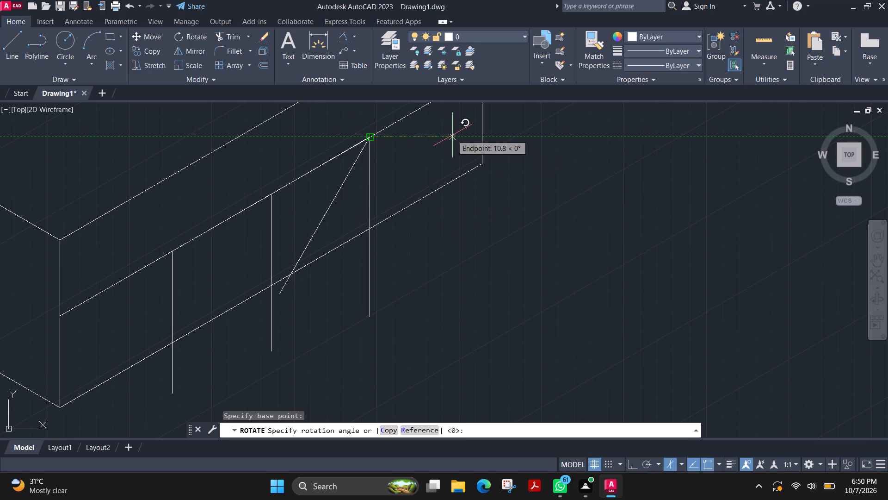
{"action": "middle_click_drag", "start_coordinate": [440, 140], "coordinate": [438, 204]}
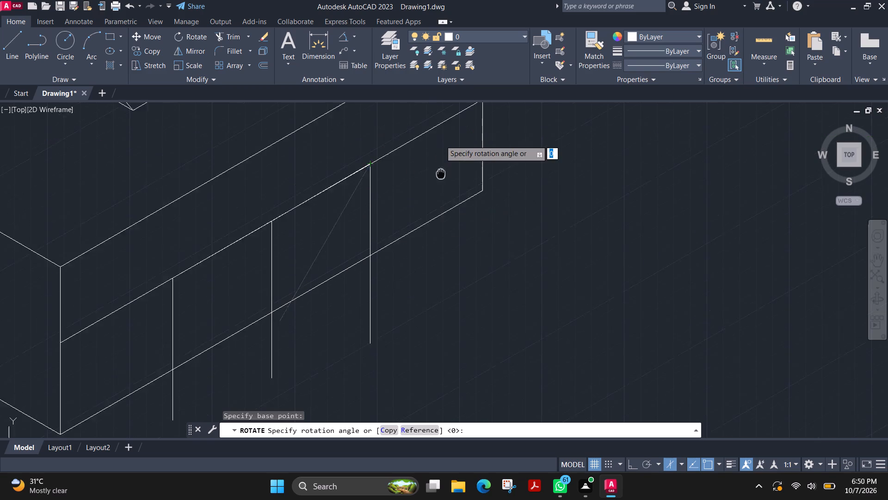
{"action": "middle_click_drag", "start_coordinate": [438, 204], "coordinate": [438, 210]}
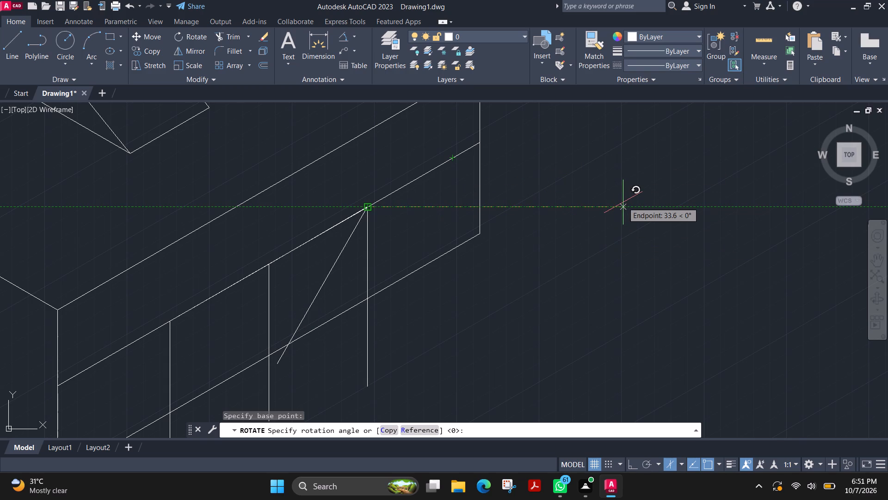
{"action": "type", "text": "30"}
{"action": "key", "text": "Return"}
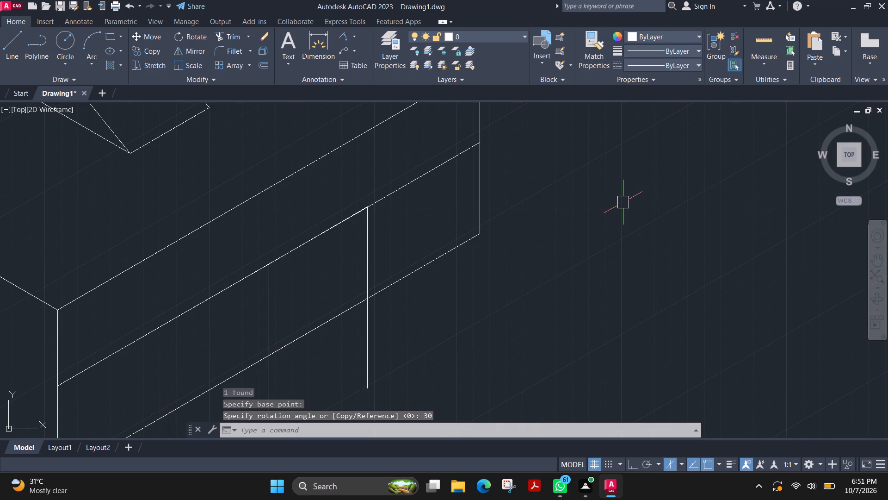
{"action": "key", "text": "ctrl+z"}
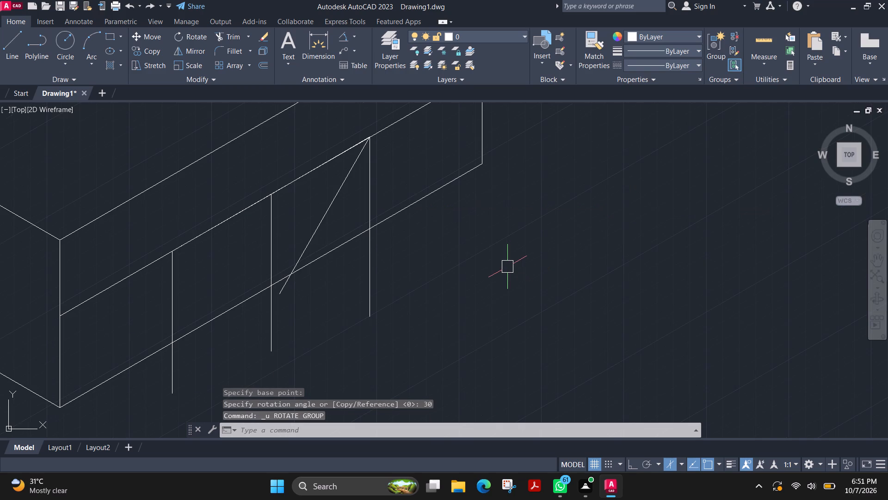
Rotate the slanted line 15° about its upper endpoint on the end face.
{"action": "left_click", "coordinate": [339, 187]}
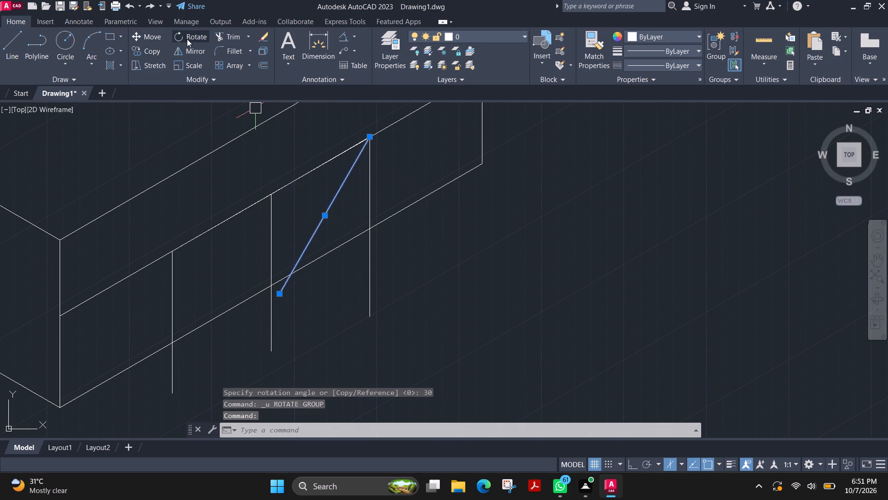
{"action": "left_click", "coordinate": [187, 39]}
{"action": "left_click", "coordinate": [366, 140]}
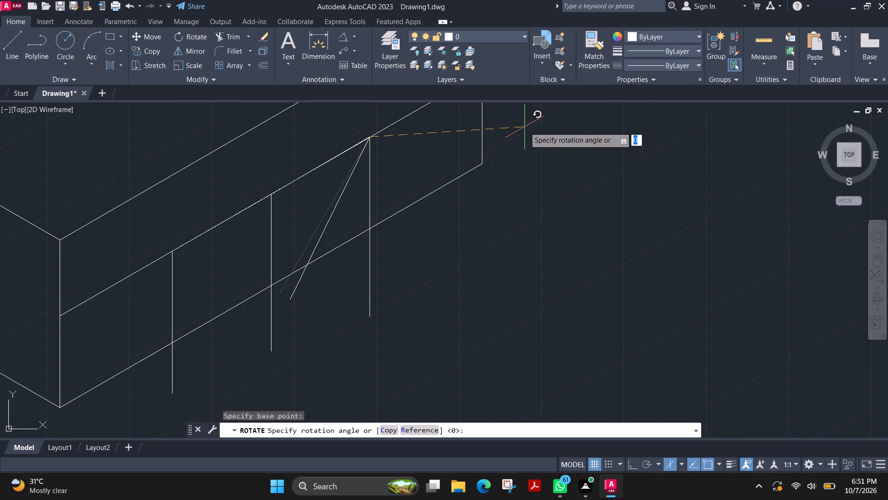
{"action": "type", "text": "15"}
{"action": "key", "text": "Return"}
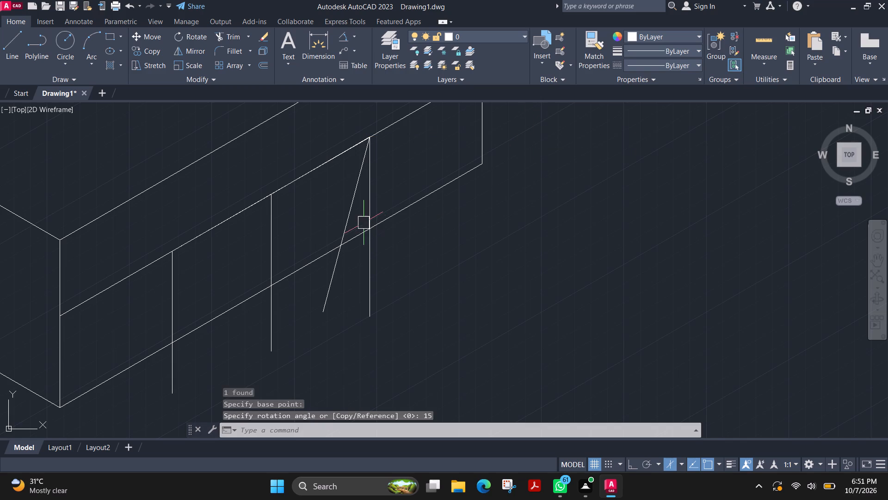
Check the angle between the rotated slanted line and the end face's lower edge with an angular dimension preview.
{"action": "scroll", "coordinate": [363, 223], "scroll_direction": "up", "scroll_amount": 1}
{"action": "middle_click_drag", "start_coordinate": [363, 223], "coordinate": [329, 284]}
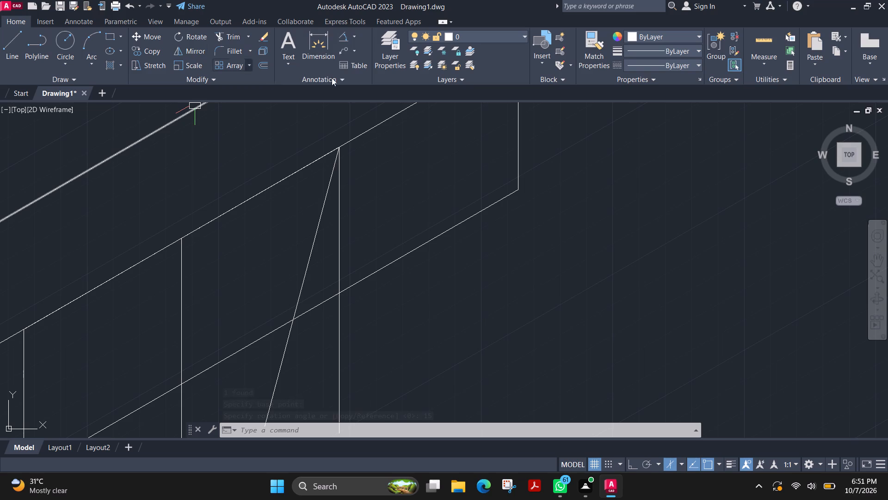
{"action": "left_click", "coordinate": [341, 37]}
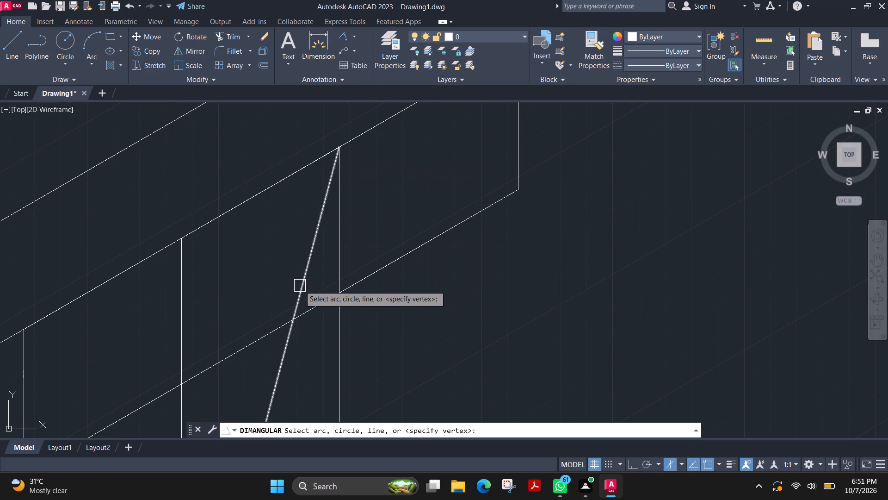
{"action": "left_click", "coordinate": [300, 286]}
{"action": "left_click", "coordinate": [318, 306]}
{"action": "scroll", "coordinate": [313, 294], "scroll_direction": "up", "scroll_amount": 2}
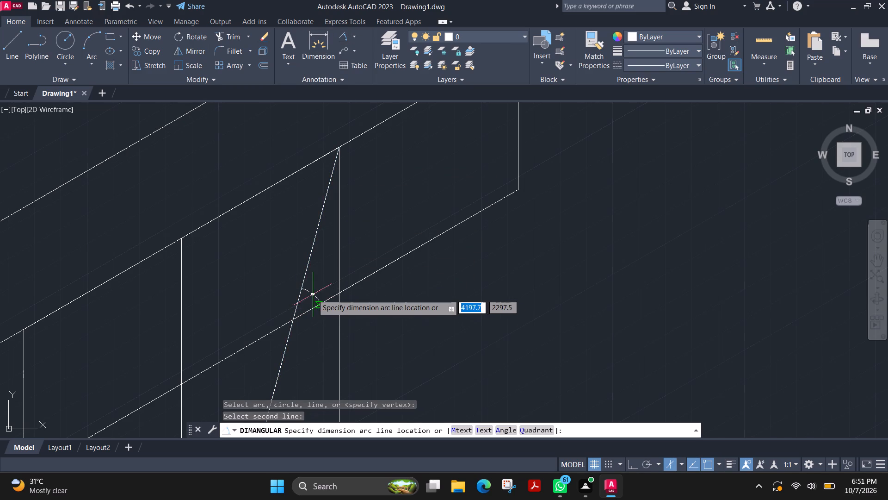
{"action": "scroll", "coordinate": [313, 294], "scroll_direction": "up", "scroll_amount": 3}
{"action": "scroll", "coordinate": [311, 294], "scroll_direction": "down", "scroll_amount": 3}
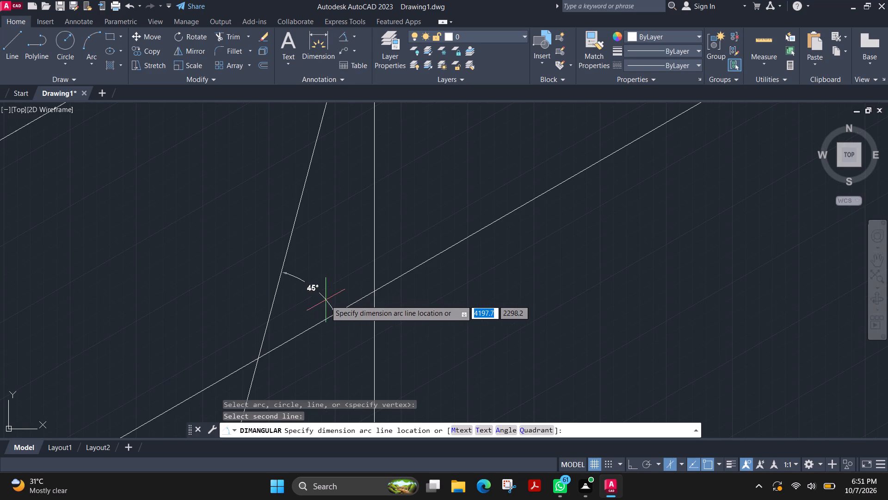
{"action": "scroll", "coordinate": [327, 300], "scroll_direction": "down", "scroll_amount": 1}
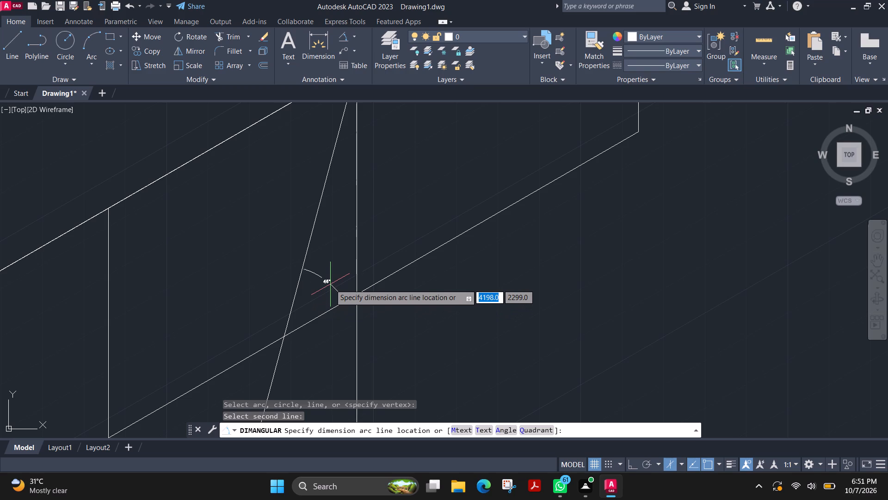
{"action": "scroll", "coordinate": [330, 284], "scroll_direction": "down", "scroll_amount": 1}
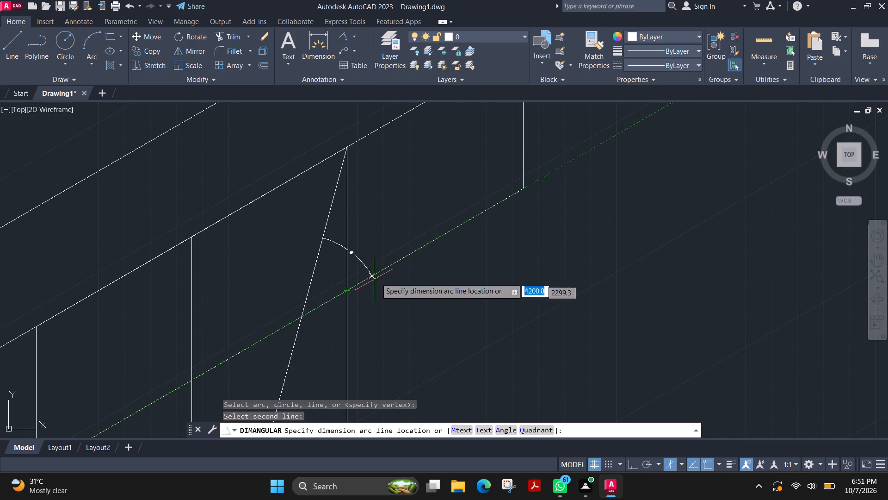
{"action": "scroll", "coordinate": [355, 240], "scroll_direction": "up", "scroll_amount": 1}
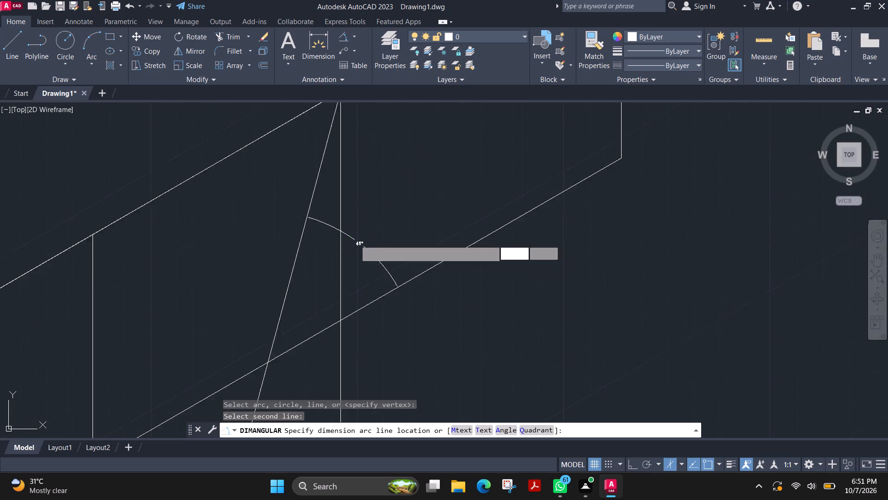
{"action": "scroll", "coordinate": [355, 240], "scroll_direction": "up", "scroll_amount": 3}
{"action": "scroll", "coordinate": [355, 240], "scroll_direction": "down", "scroll_amount": 4}
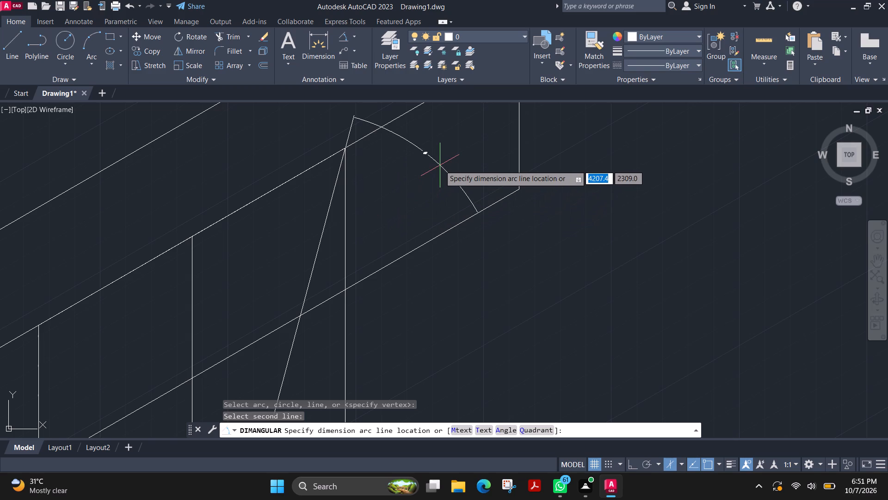
{"action": "scroll", "coordinate": [440, 165], "scroll_direction": "up", "scroll_amount": 2}
{"action": "scroll", "coordinate": [440, 165], "scroll_direction": "down", "scroll_amount": 3}
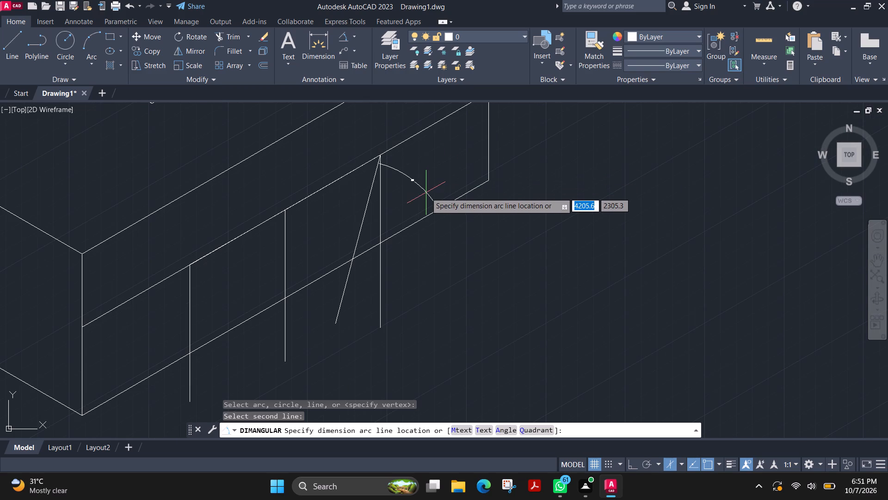
{"action": "scroll", "coordinate": [426, 193], "scroll_direction": "up", "scroll_amount": 3}
{"action": "scroll", "coordinate": [426, 193], "scroll_direction": "down", "scroll_amount": 3}
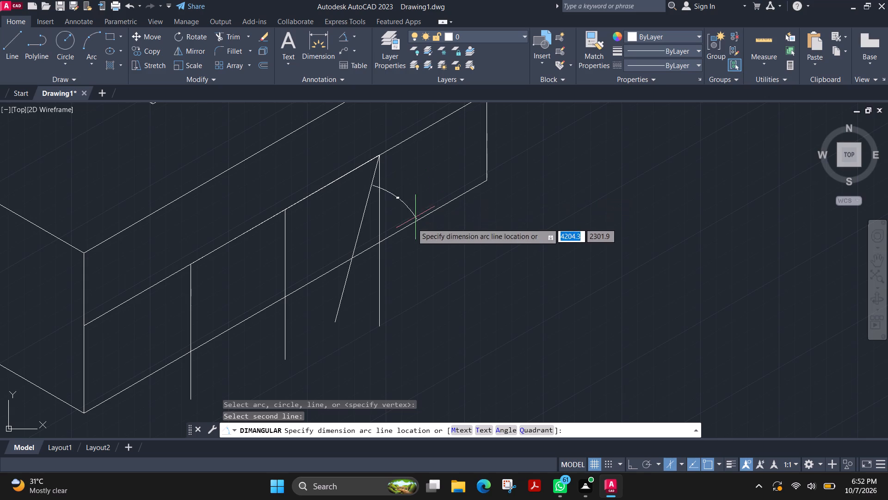
{"action": "key", "text": "Escape"}
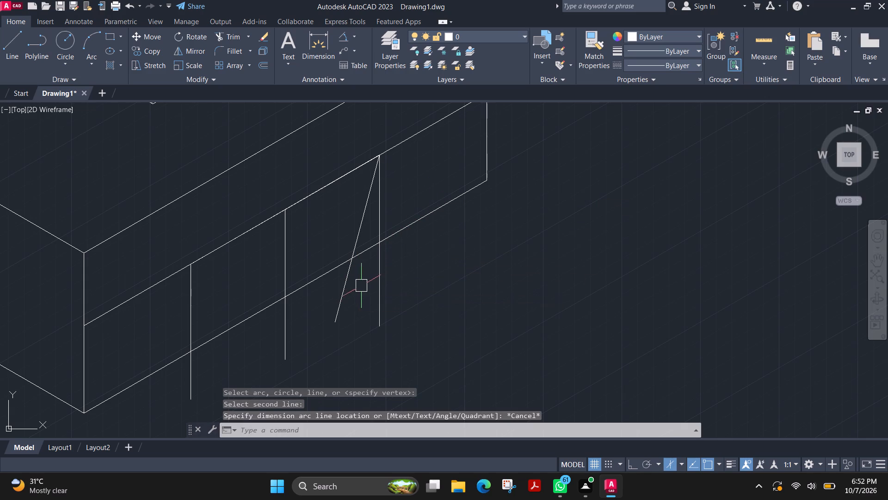
Check the angle between the slanted line and the far vertical line with an angular dimension preview.
{"action": "left_click", "coordinate": [339, 42]}
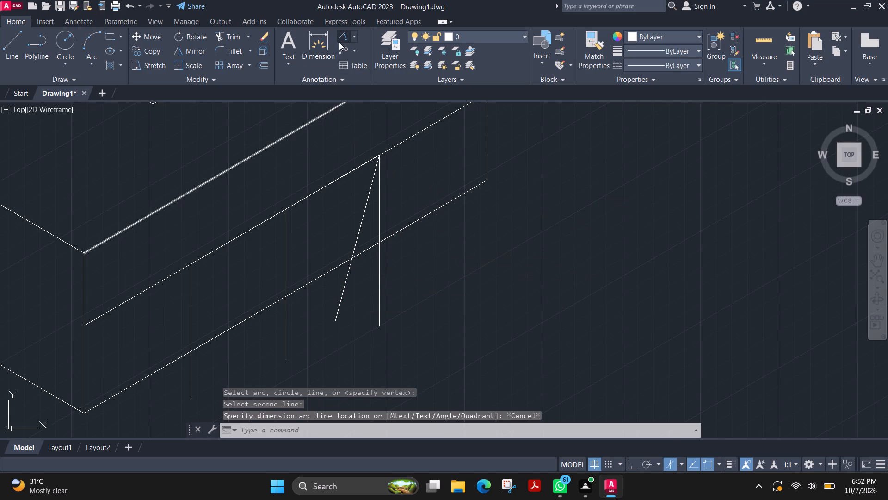
{"action": "left_click", "coordinate": [339, 295]}
{"action": "left_click", "coordinate": [378, 300]}
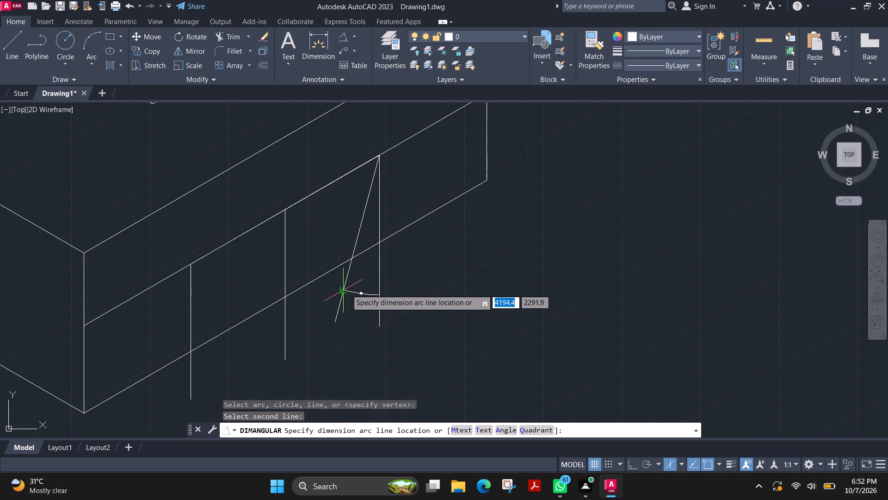
{"action": "scroll", "coordinate": [352, 289], "scroll_direction": "up", "scroll_amount": 5}
{"action": "scroll", "coordinate": [471, 315], "scroll_direction": "down", "scroll_amount": 2}
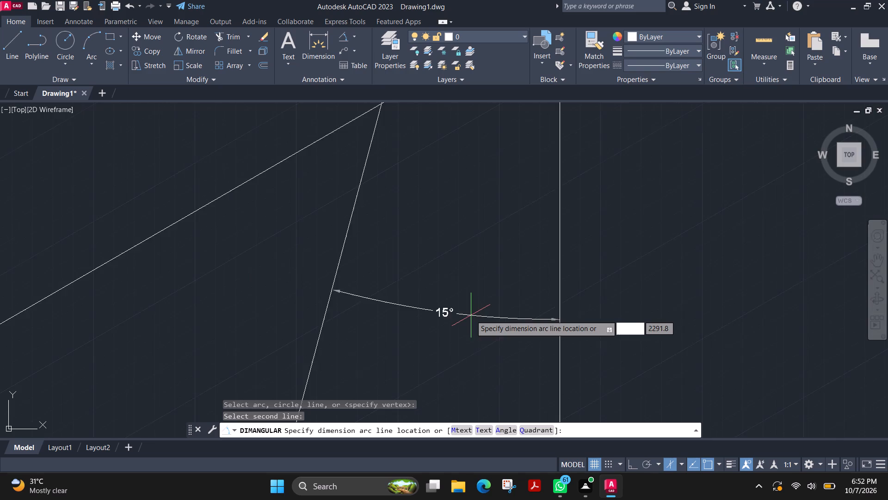
{"action": "scroll", "coordinate": [471, 315], "scroll_direction": "down", "scroll_amount": 3}
{"action": "key", "text": "Escape"}
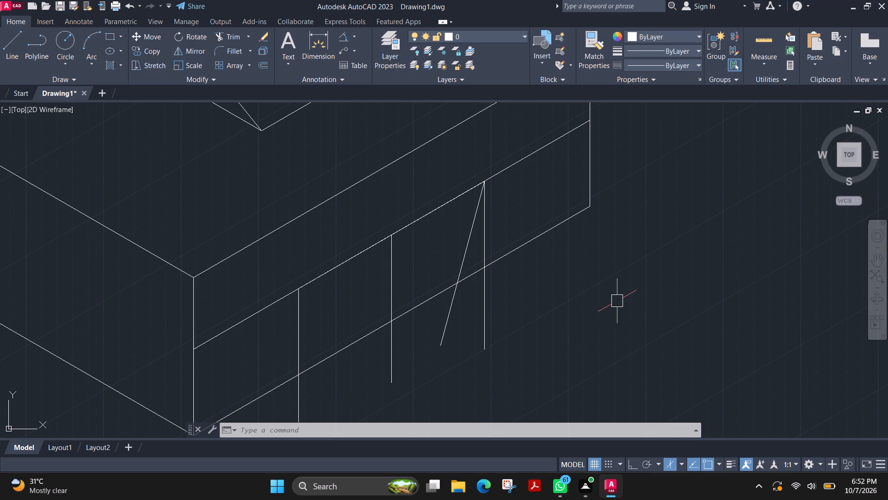
Delete the slanted line from the end face, keeping the far vertical line.
{"action": "left_click", "coordinate": [482, 328]}
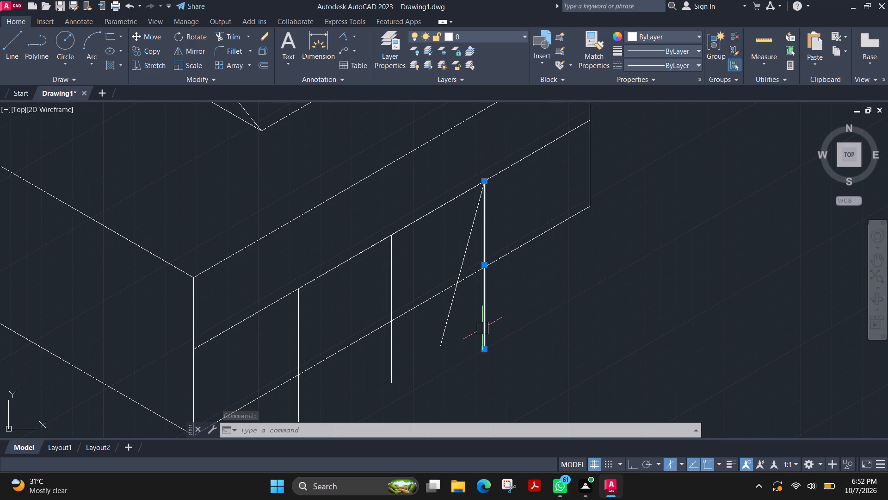
{"action": "key", "text": "Escape"}
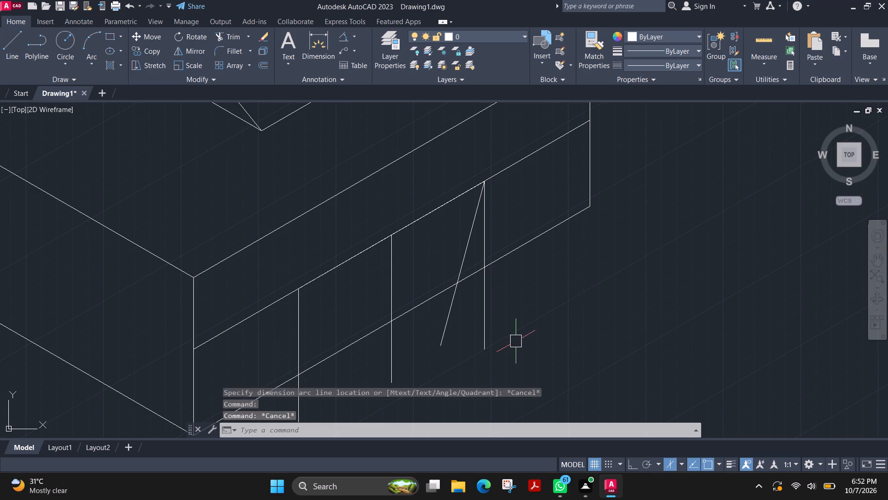
{"action": "left_click", "coordinate": [447, 332]}
{"action": "key", "text": "Delete"}
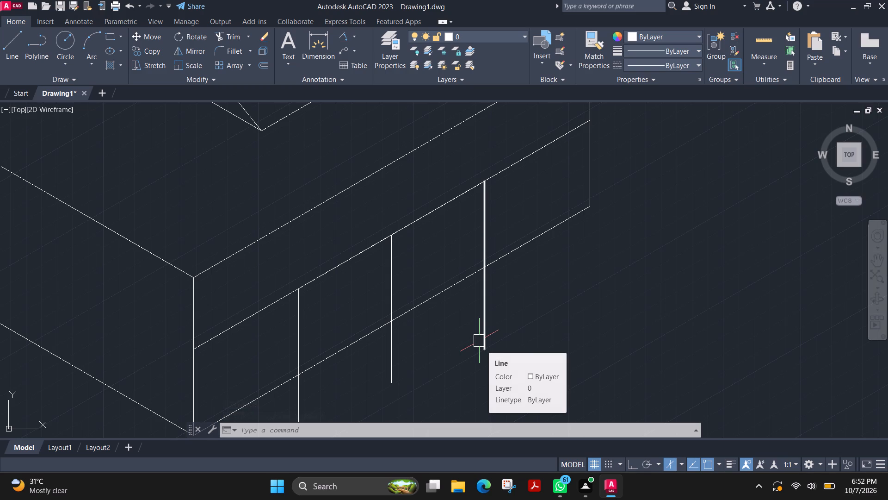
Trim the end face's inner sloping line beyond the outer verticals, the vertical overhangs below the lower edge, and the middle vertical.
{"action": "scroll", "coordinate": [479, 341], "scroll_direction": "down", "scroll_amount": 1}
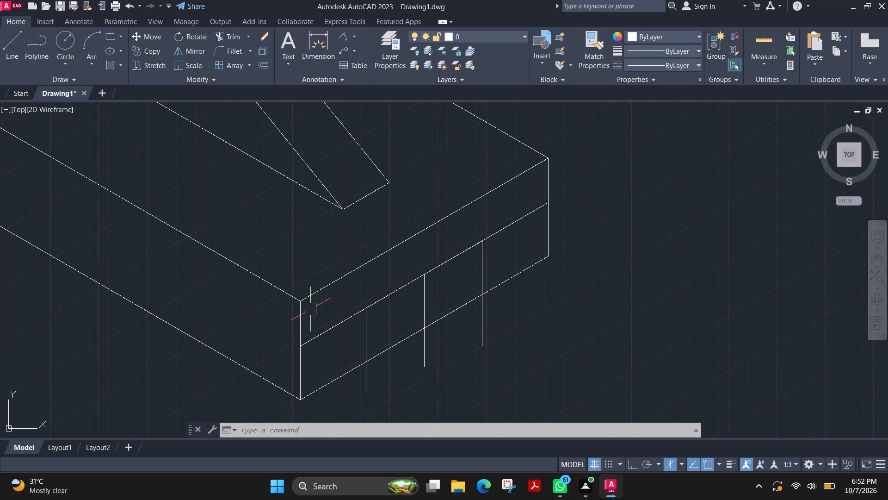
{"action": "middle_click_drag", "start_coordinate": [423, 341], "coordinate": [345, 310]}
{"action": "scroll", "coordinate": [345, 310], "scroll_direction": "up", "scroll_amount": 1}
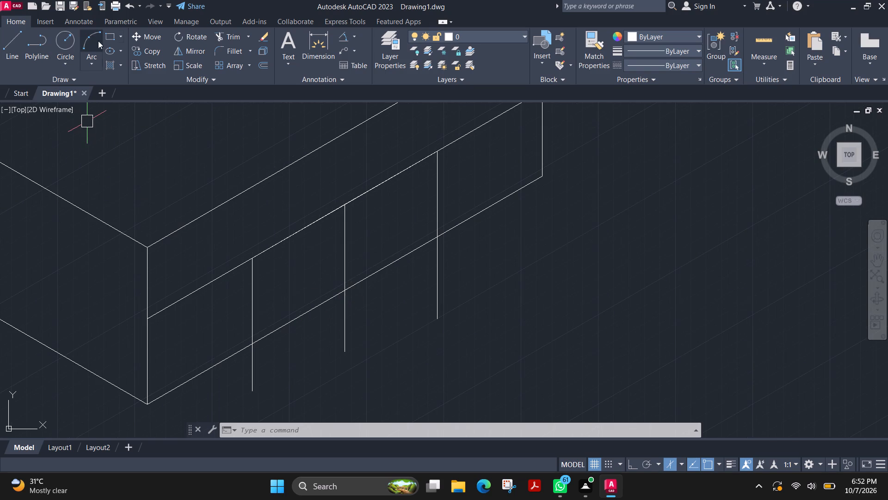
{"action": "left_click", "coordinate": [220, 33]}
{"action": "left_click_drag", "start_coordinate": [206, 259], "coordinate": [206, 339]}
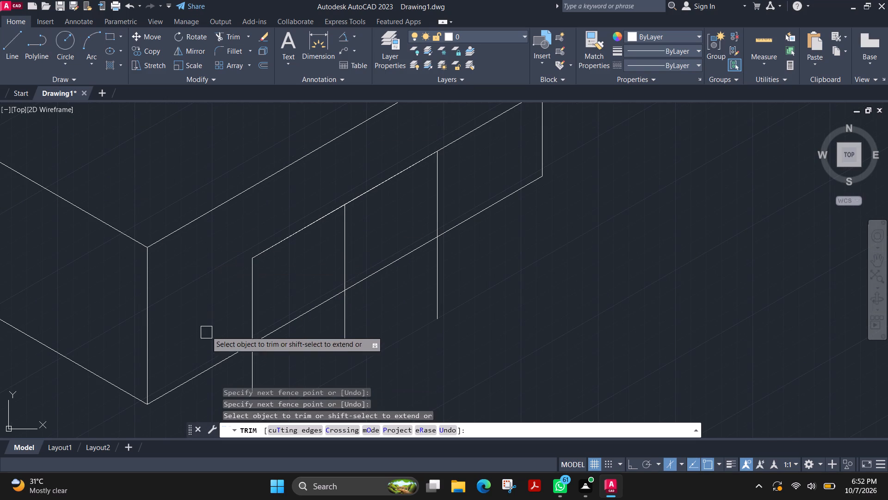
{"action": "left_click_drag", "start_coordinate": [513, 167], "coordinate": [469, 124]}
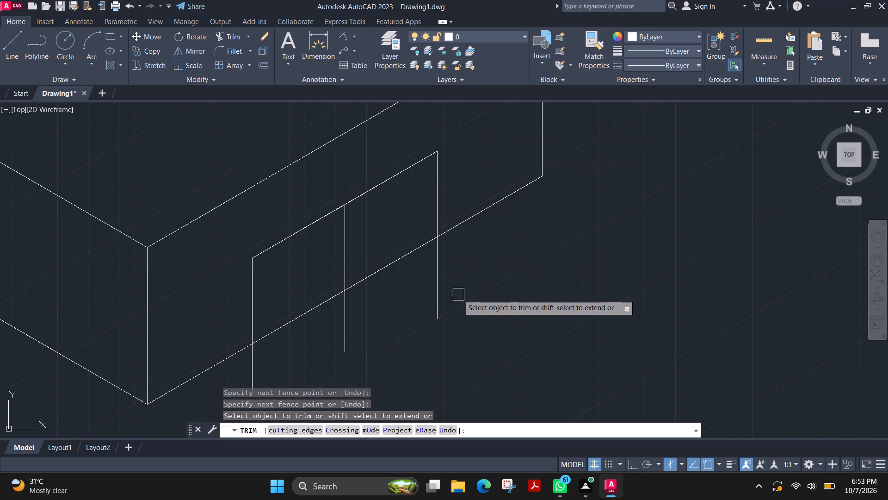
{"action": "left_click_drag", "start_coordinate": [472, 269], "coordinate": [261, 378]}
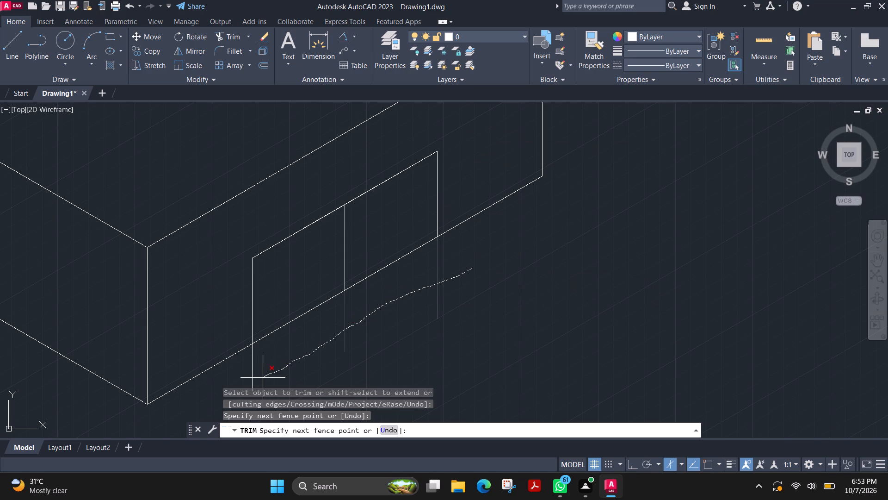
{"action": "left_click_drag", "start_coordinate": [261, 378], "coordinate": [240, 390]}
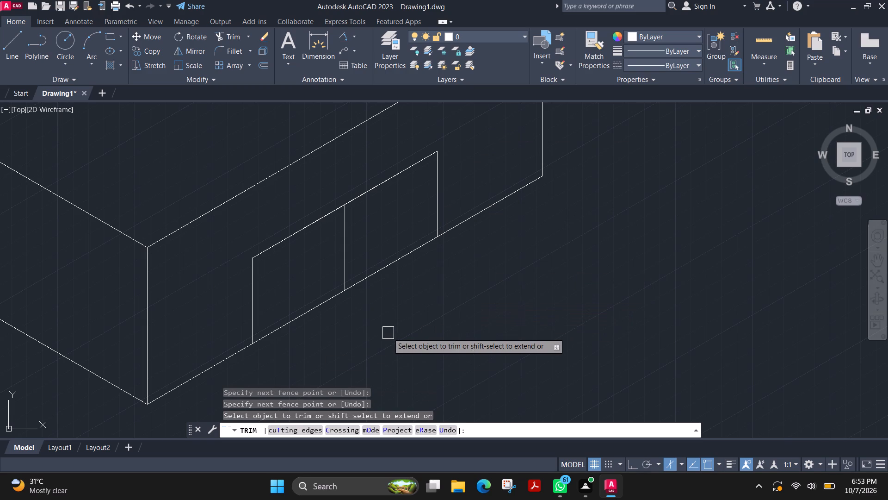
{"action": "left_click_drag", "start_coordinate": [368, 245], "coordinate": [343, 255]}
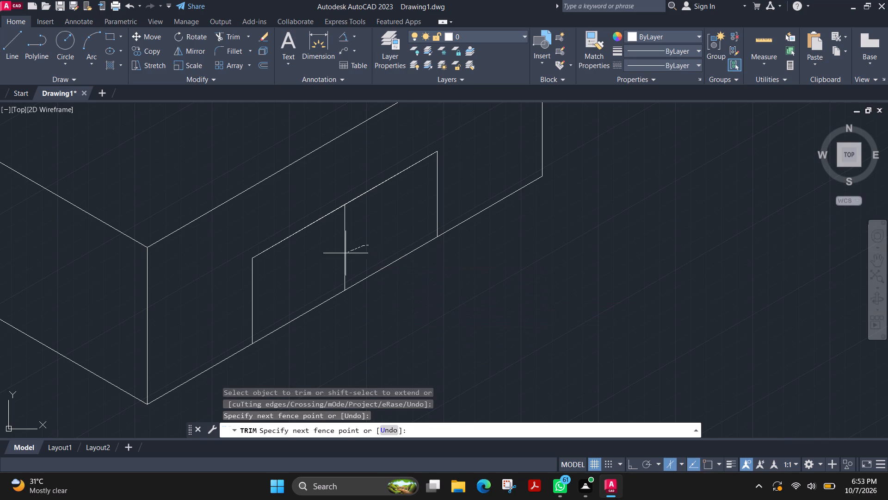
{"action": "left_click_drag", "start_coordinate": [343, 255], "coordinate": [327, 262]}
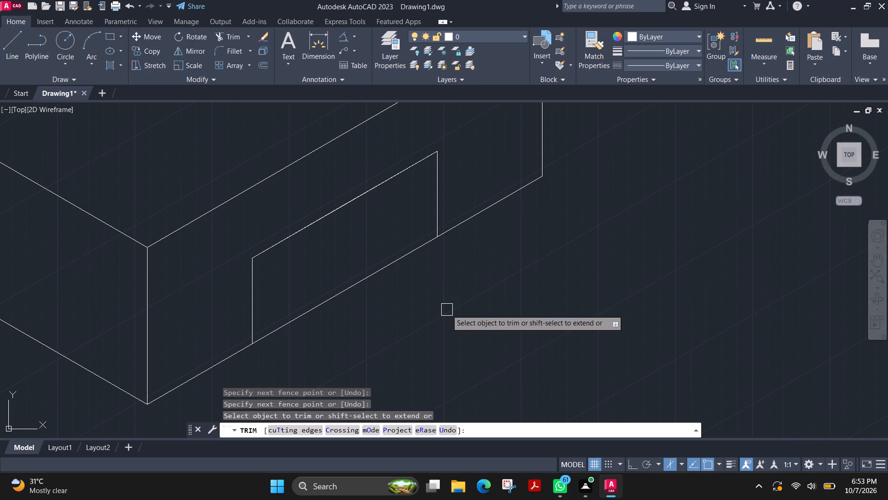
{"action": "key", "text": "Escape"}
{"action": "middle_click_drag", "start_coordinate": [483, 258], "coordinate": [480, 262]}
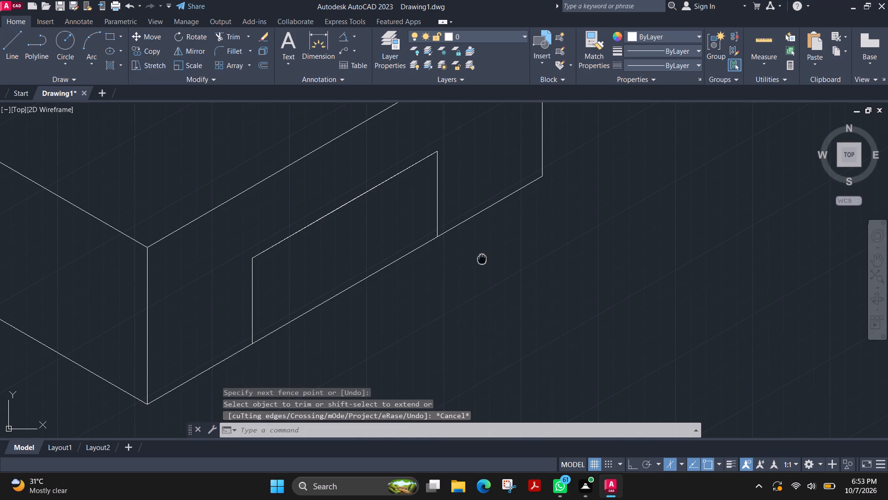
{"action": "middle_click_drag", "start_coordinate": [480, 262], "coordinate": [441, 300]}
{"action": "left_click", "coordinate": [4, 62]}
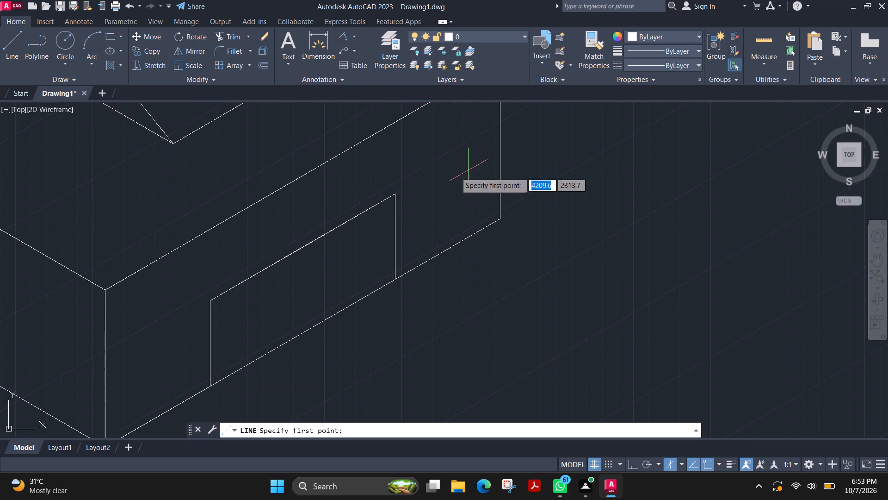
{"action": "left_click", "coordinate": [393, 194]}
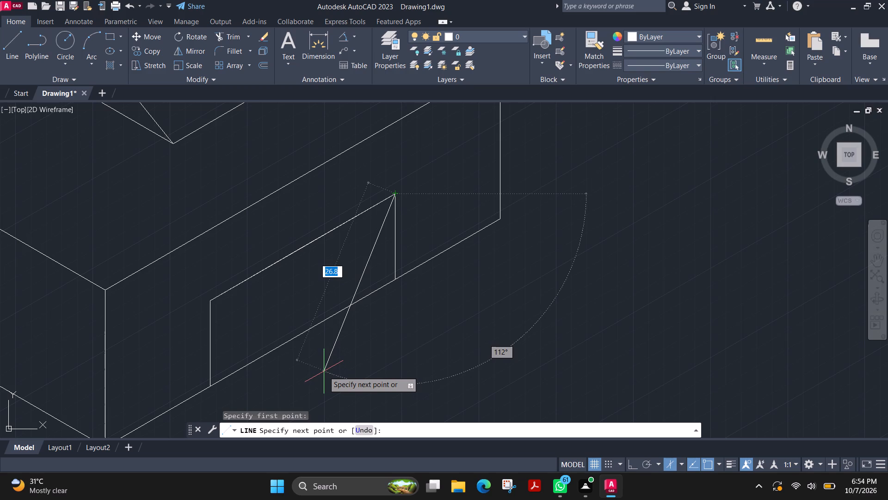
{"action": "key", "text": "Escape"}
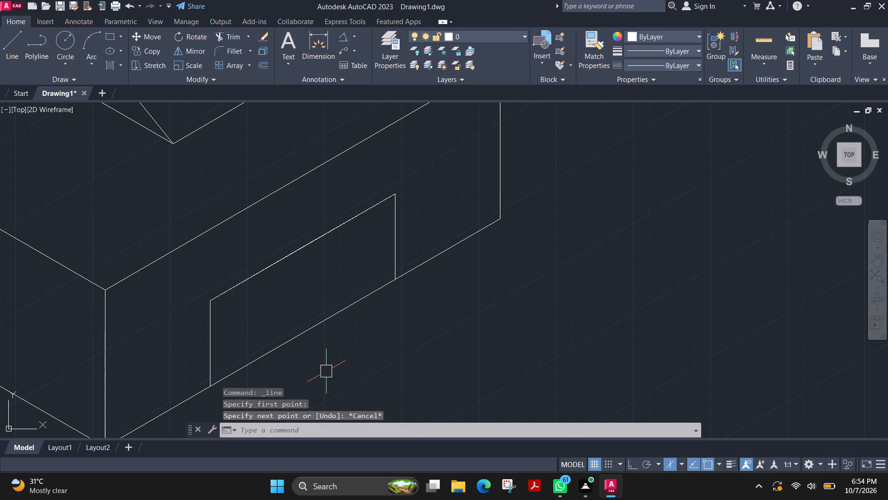
Undo the end-face trims and the deletion of the slanted line.
{"action": "key", "text": "ctrl+z"}
{"action": "key", "text": "ctrl+z"}
{"action": "key", "text": "ctrl+z"}
{"action": "key", "text": "ctrl+z"}
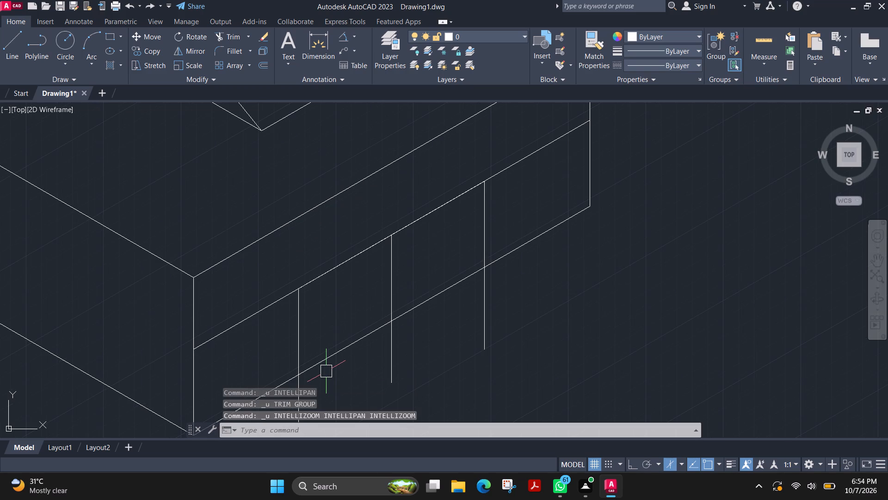
{"action": "key", "text": "ctrl+z"}
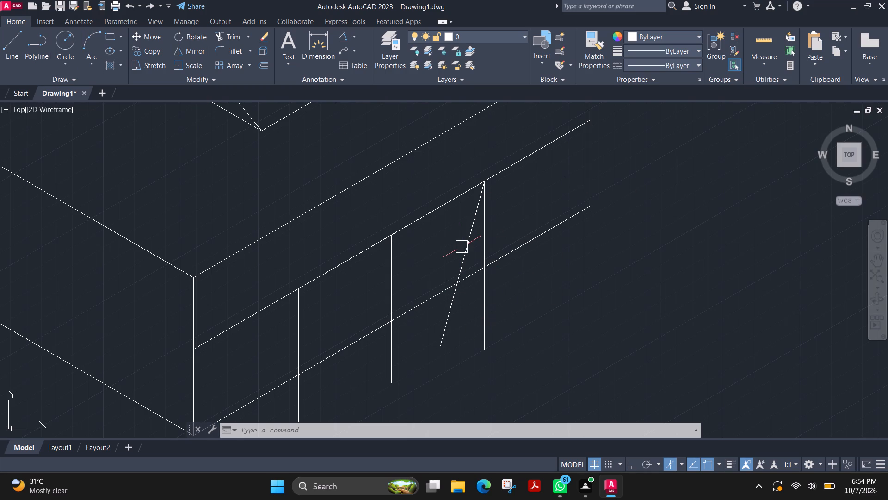
Check the angle between the restored slanted line and the end face's lower edge with an angular dimension preview.
{"action": "scroll", "coordinate": [472, 260], "scroll_direction": "up", "scroll_amount": 1}
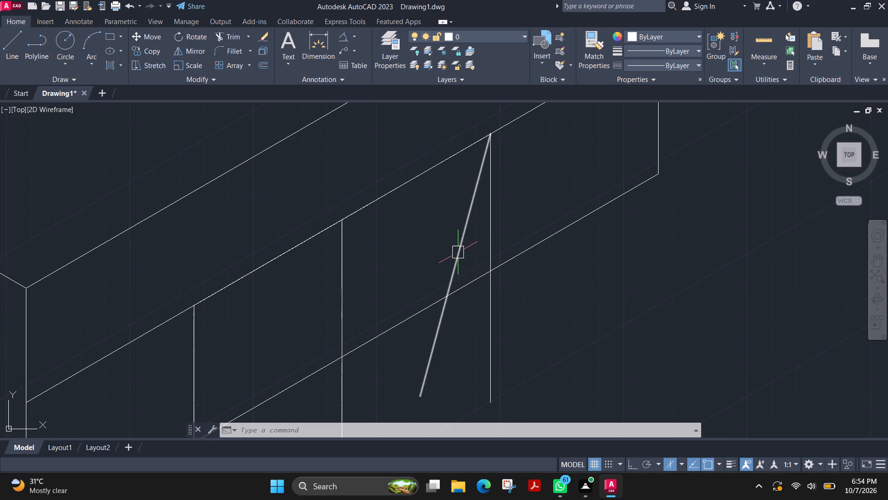
{"action": "scroll", "coordinate": [459, 253], "scroll_direction": "down", "scroll_amount": 1}
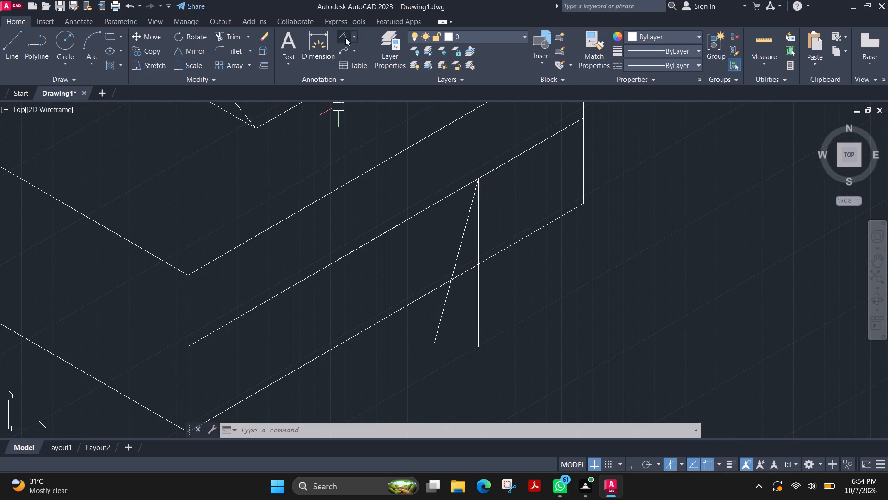
{"action": "left_click", "coordinate": [345, 37]}
{"action": "left_click", "coordinate": [456, 252]}
{"action": "left_click", "coordinate": [498, 247]}
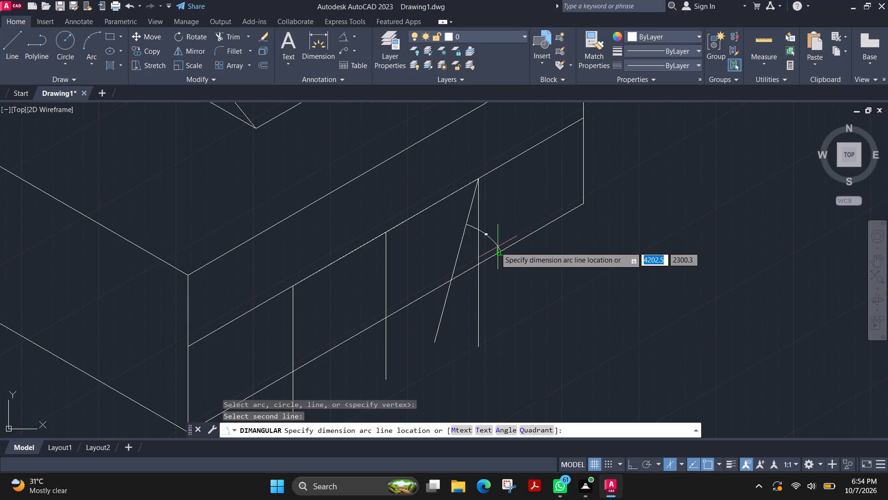
{"action": "scroll", "coordinate": [492, 246], "scroll_direction": "up", "scroll_amount": 5}
{"action": "scroll", "coordinate": [466, 229], "scroll_direction": "down", "scroll_amount": 5}
{"action": "key", "text": "Escape"}
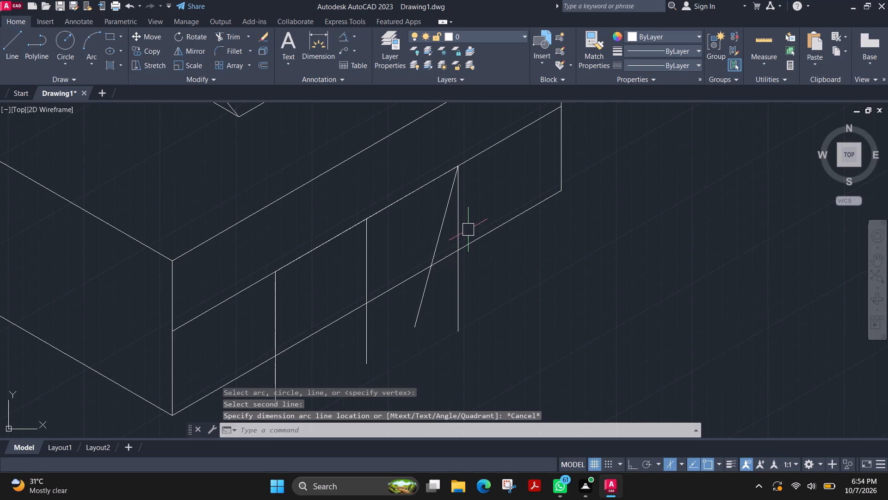
Rotate the slanted line 2° about its upper endpoint on the end face.
{"action": "left_click", "coordinate": [442, 223]}
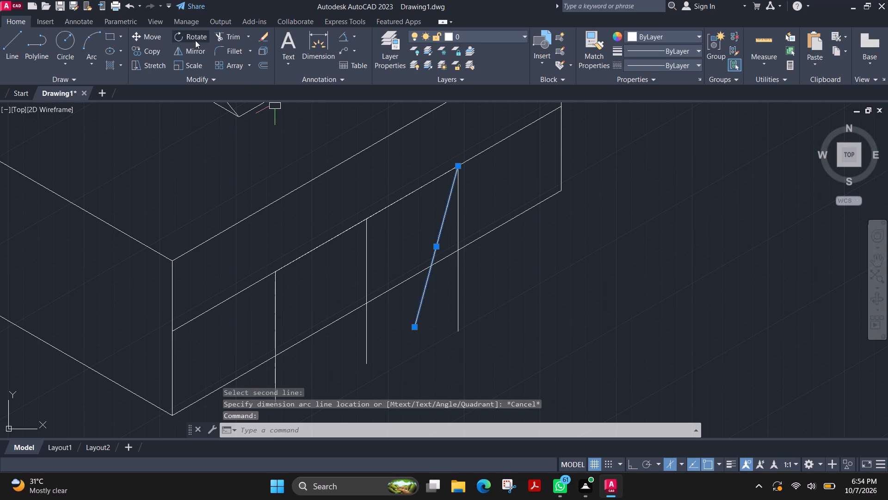
{"action": "left_click", "coordinate": [195, 40]}
{"action": "left_click", "coordinate": [456, 165]}
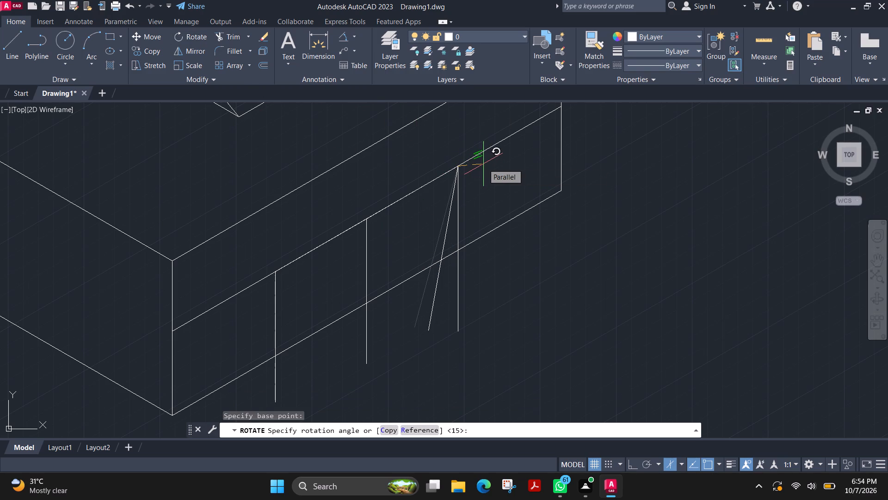
{"action": "key", "text": "2"}
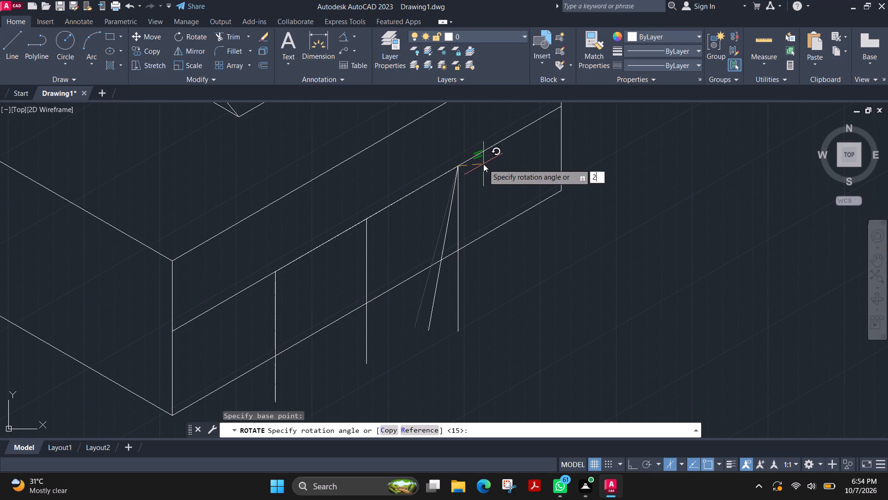
{"action": "key", "text": "Return"}
{"action": "key", "text": "Escape"}
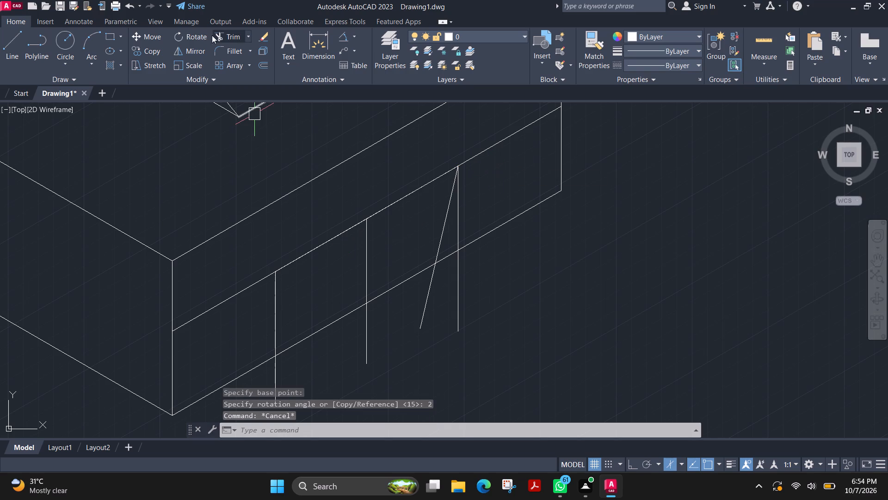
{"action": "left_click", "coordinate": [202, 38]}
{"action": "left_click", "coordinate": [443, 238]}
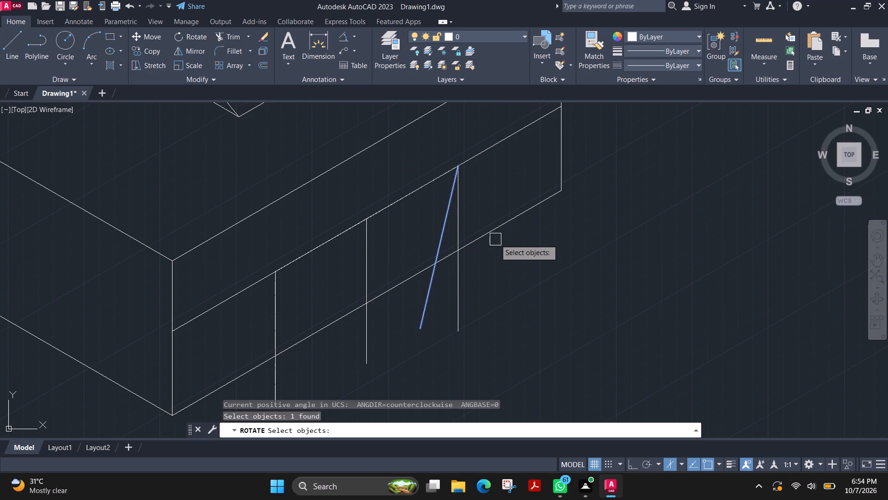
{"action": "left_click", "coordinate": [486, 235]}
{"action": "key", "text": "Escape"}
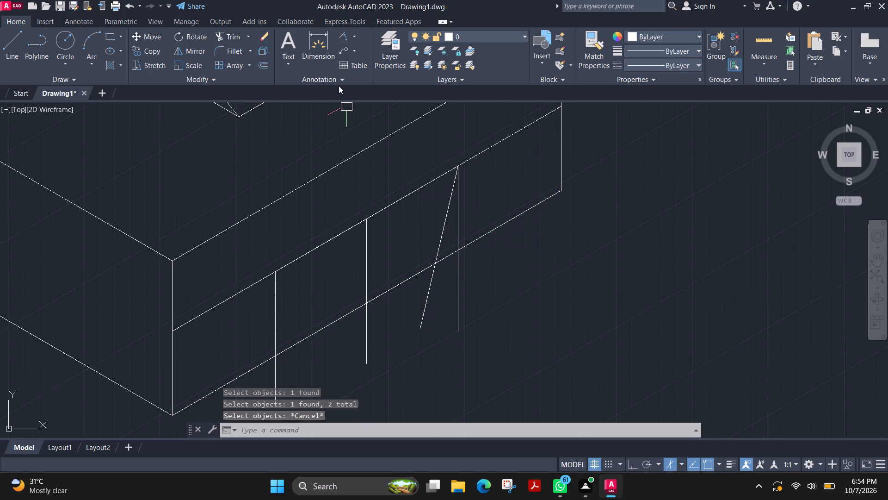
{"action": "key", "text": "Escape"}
Check the angles between the rotated slanted line and the end face's lower edge with an angular dimension preview.
{"action": "left_click", "coordinate": [346, 36]}
{"action": "left_click", "coordinate": [447, 239]}
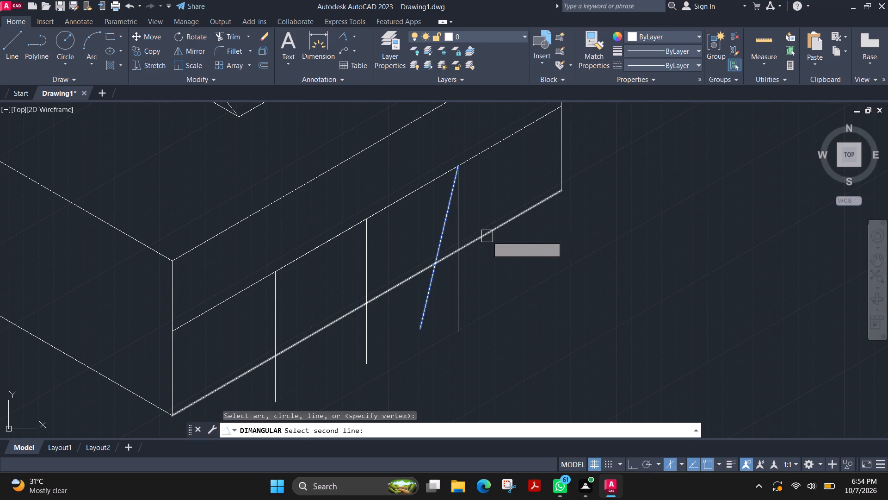
{"action": "left_click", "coordinate": [485, 236]}
{"action": "scroll", "coordinate": [469, 223], "scroll_direction": "up", "scroll_amount": 4}
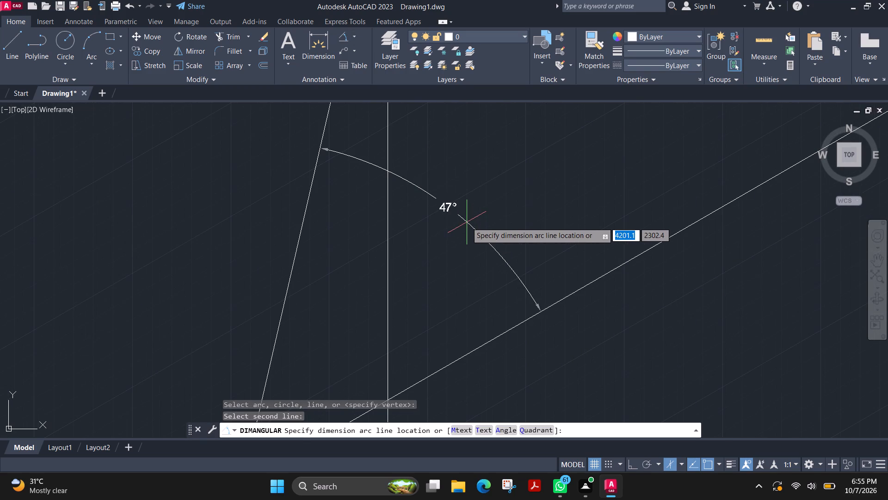
{"action": "scroll", "coordinate": [467, 222], "scroll_direction": "down", "scroll_amount": 1}
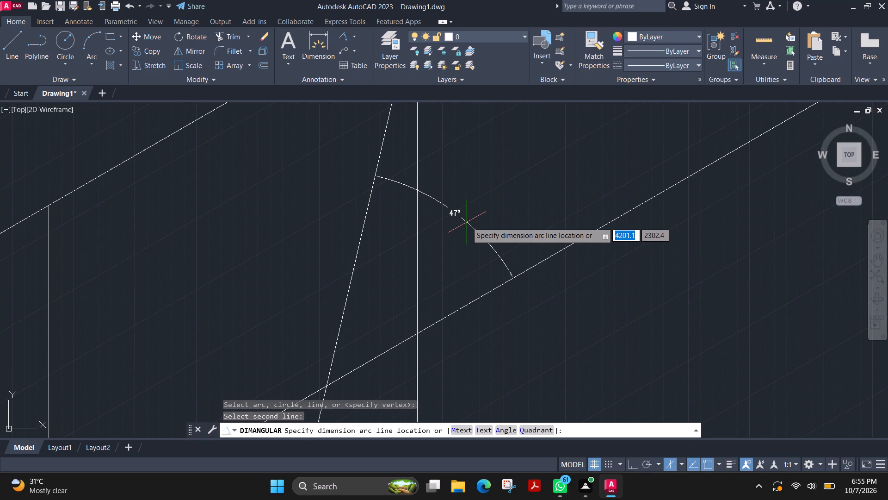
{"action": "scroll", "coordinate": [467, 222], "scroll_direction": "down", "scroll_amount": 1}
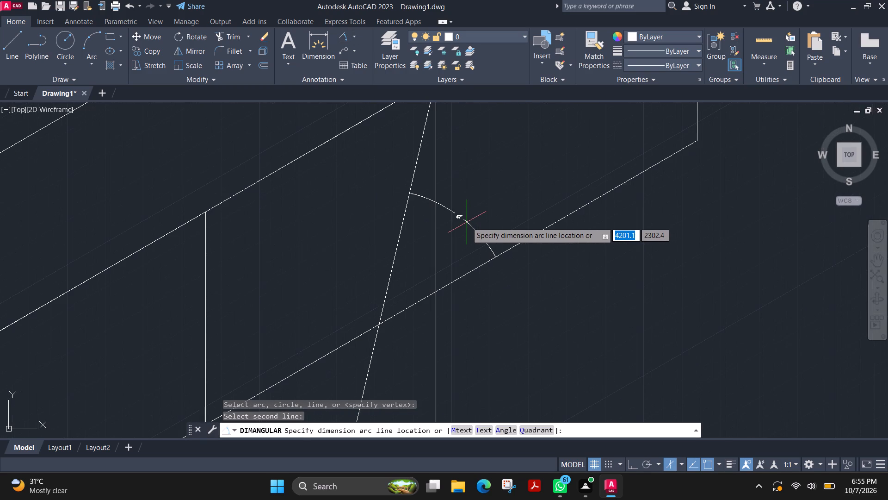
{"action": "scroll", "coordinate": [467, 222], "scroll_direction": "down", "scroll_amount": 2}
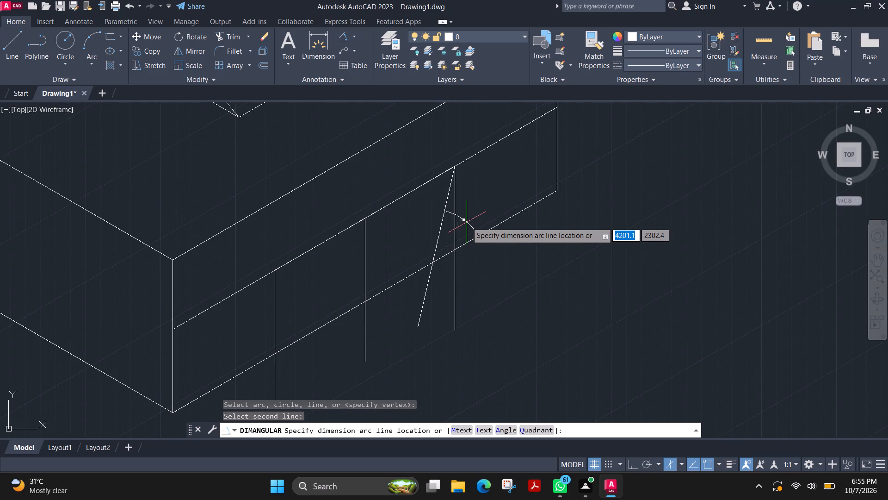
{"action": "scroll", "coordinate": [472, 268], "scroll_direction": "up", "scroll_amount": 2}
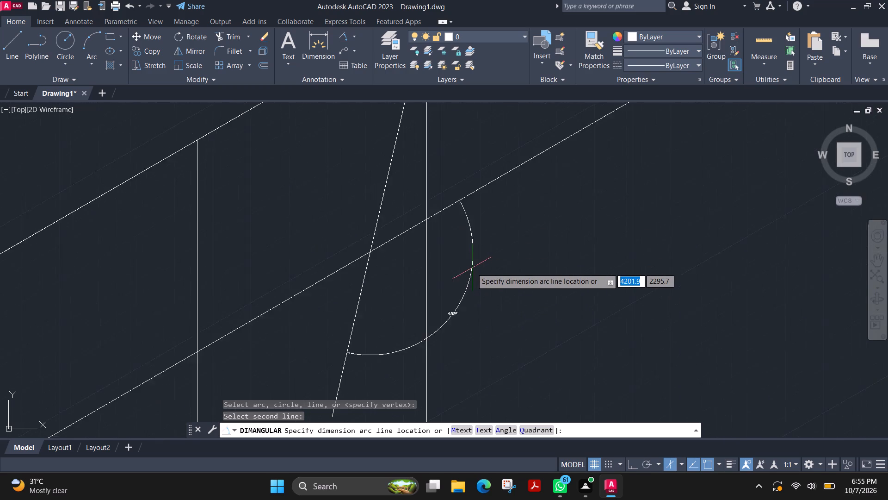
{"action": "scroll", "coordinate": [472, 268], "scroll_direction": "up", "scroll_amount": 2}
{"action": "scroll", "coordinate": [472, 268], "scroll_direction": "down", "scroll_amount": 4}
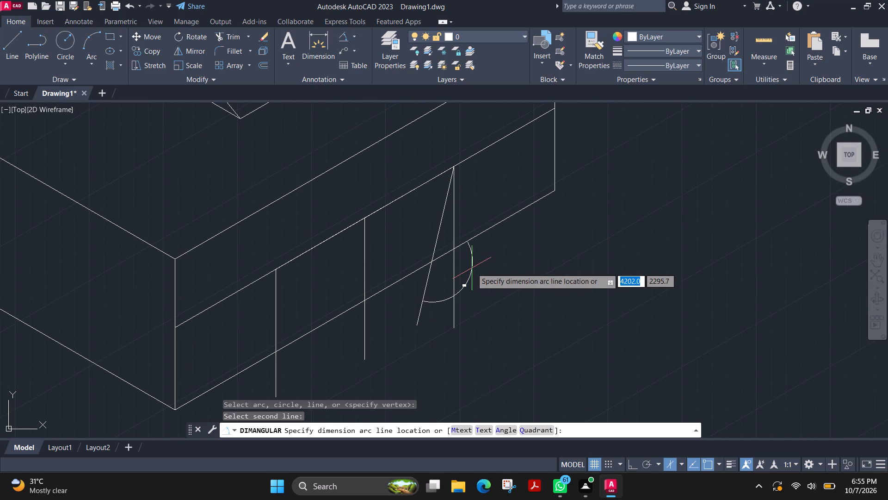
{"action": "key", "text": "Escape"}
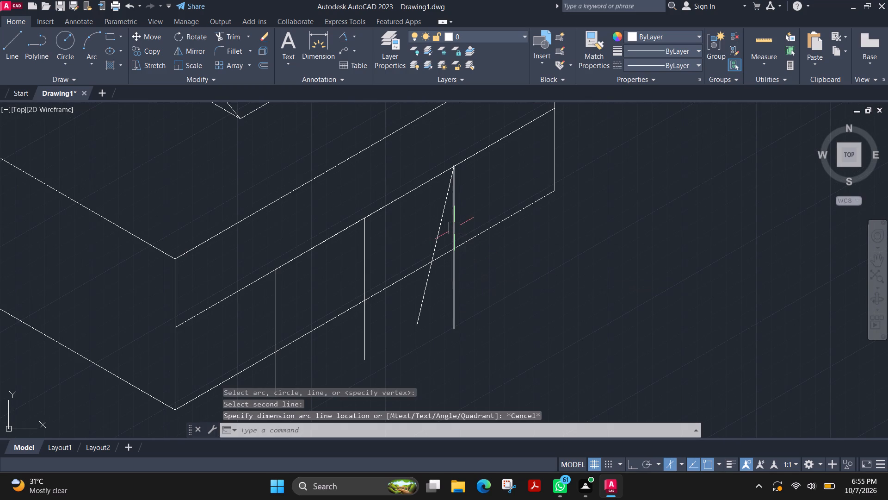
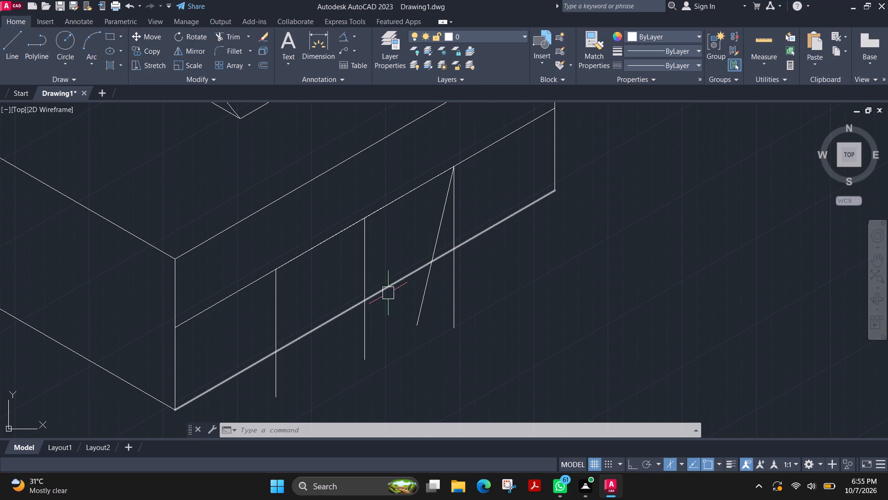
Delete the slanted line from the end face.
{"action": "left_click", "coordinate": [422, 306]}
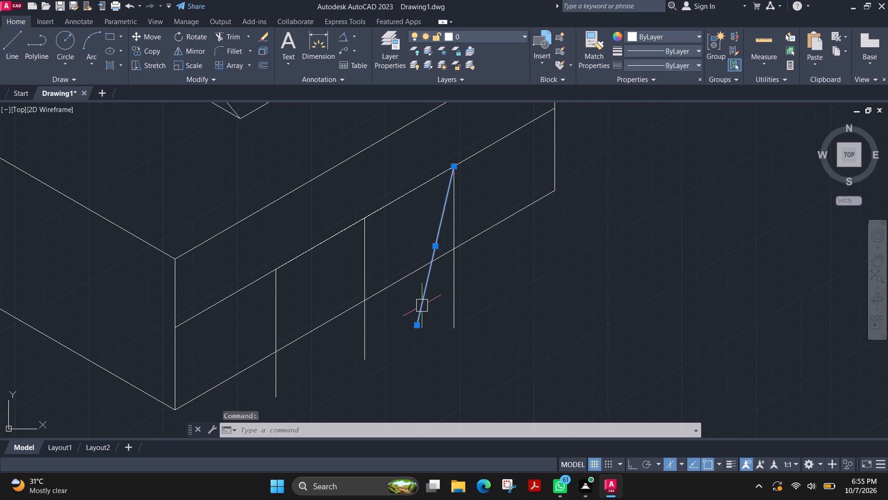
{"action": "key", "text": "Delete"}
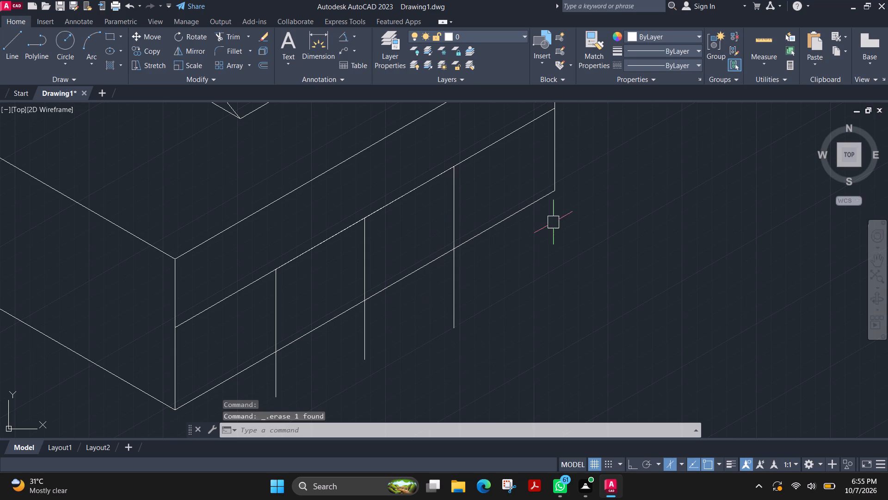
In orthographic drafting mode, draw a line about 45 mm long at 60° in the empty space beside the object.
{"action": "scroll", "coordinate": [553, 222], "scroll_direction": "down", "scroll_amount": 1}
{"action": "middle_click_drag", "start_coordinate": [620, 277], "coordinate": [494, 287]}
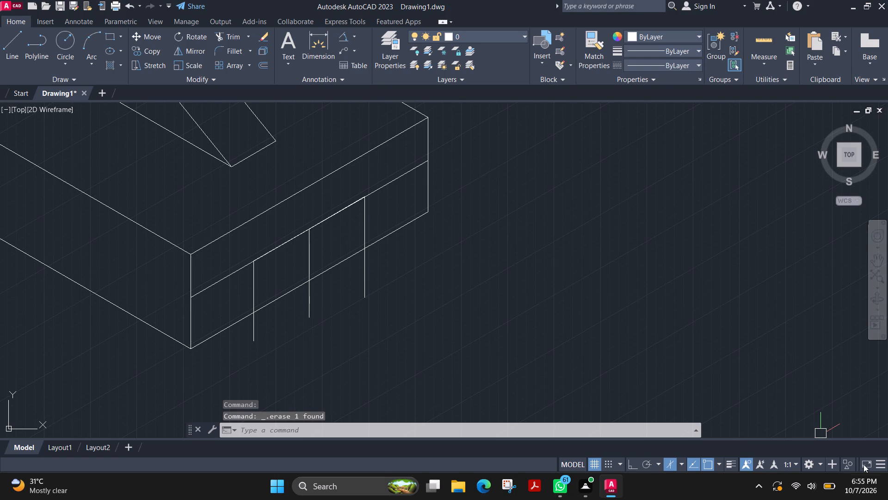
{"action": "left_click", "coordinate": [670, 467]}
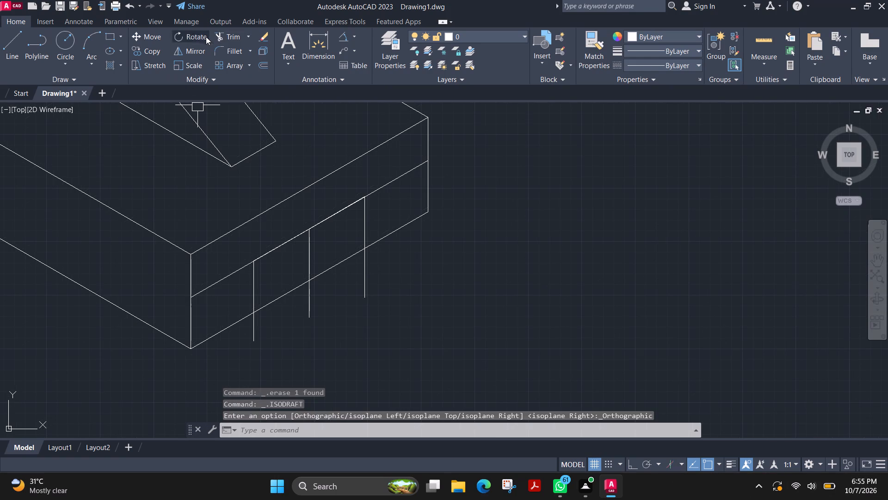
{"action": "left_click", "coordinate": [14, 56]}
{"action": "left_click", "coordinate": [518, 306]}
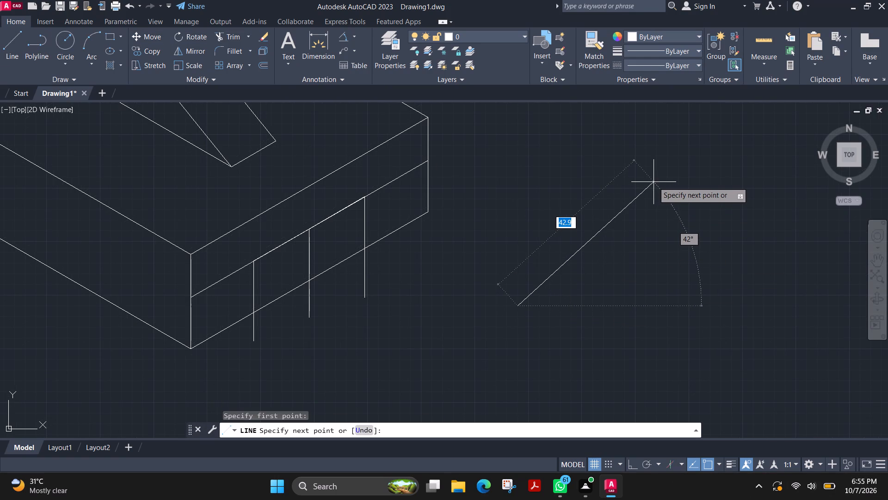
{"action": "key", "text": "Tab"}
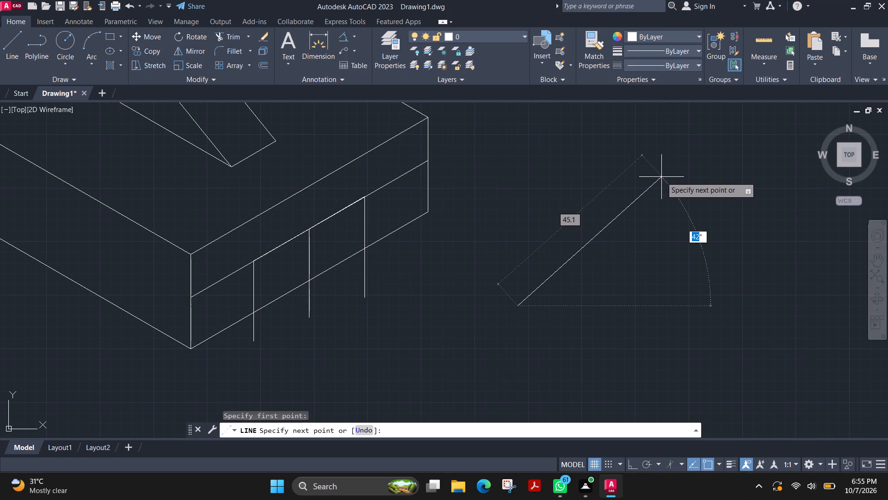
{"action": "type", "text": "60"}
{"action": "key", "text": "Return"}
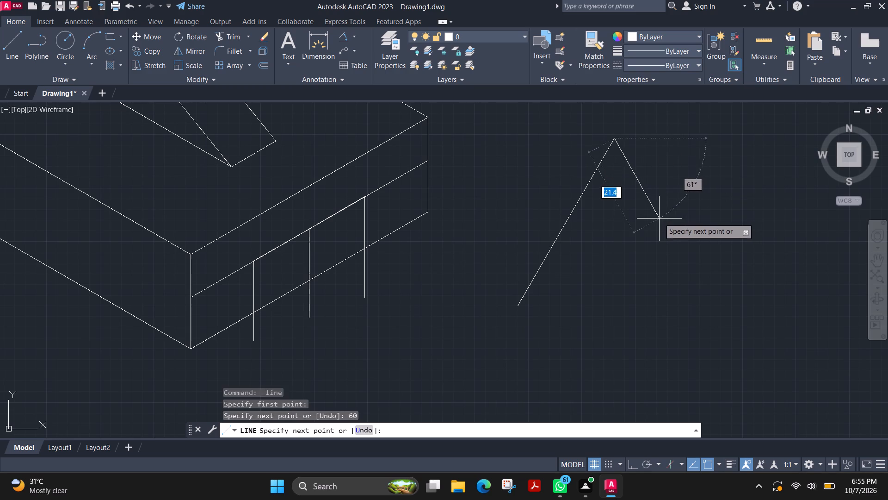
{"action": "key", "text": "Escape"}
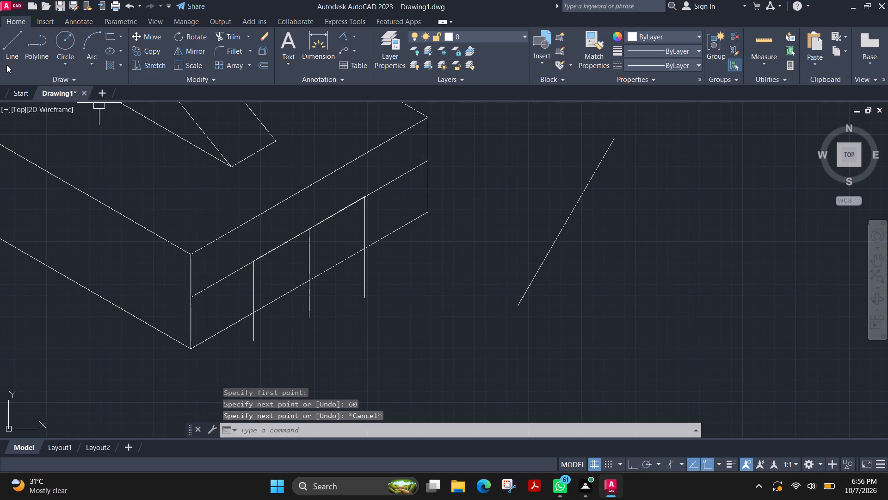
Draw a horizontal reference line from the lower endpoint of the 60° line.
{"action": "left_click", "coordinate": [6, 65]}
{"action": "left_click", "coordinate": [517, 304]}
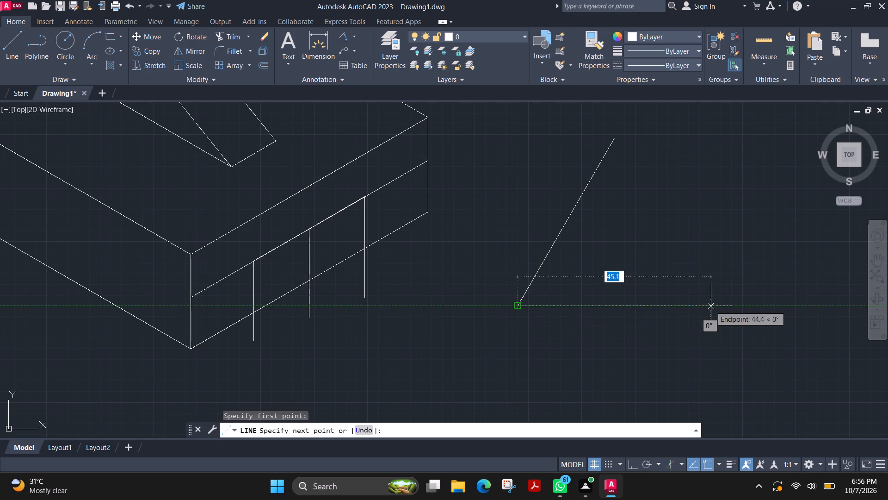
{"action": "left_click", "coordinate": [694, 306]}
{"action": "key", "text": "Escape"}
Check the angle between the 60° line and the horizontal reference line with an angular dimension preview.
{"action": "left_click", "coordinate": [342, 42]}
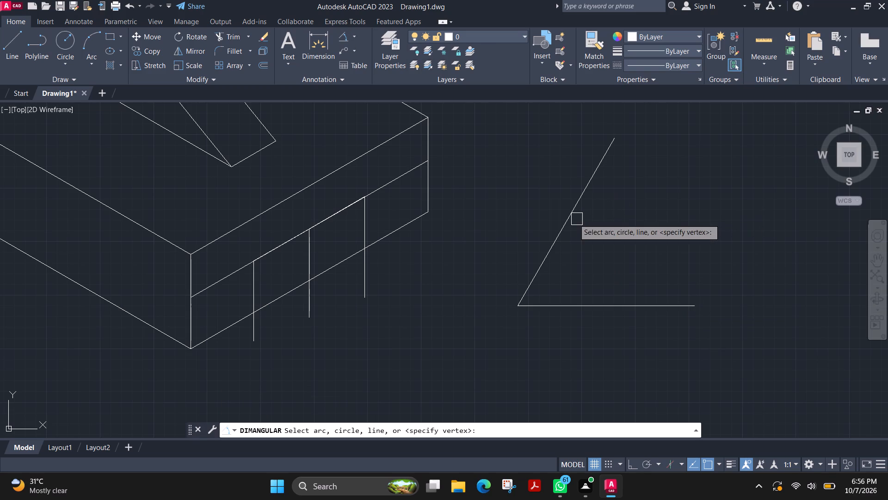
{"action": "left_click", "coordinate": [570, 220]}
{"action": "left_click", "coordinate": [614, 308]}
{"action": "scroll", "coordinate": [600, 254], "scroll_direction": "up", "scroll_amount": 4}
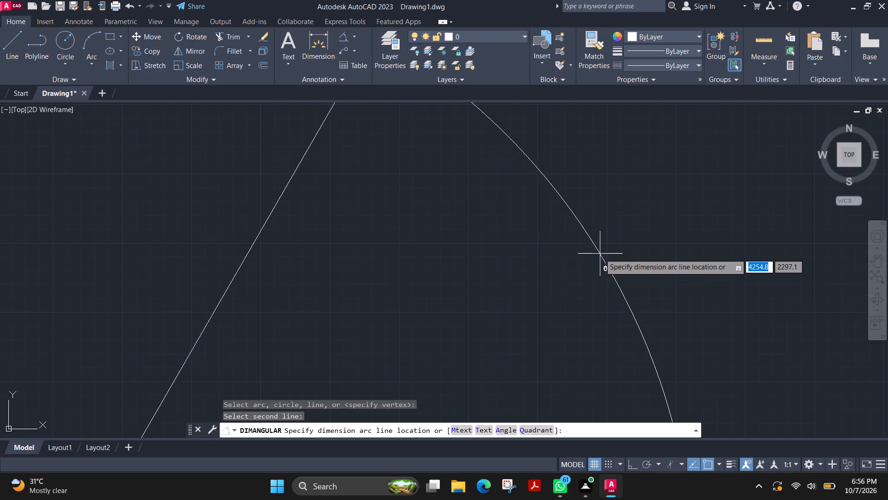
{"action": "scroll", "coordinate": [600, 254], "scroll_direction": "up", "scroll_amount": 3}
{"action": "scroll", "coordinate": [600, 254], "scroll_direction": "down", "scroll_amount": 14}
{"action": "key", "text": "Escape"}
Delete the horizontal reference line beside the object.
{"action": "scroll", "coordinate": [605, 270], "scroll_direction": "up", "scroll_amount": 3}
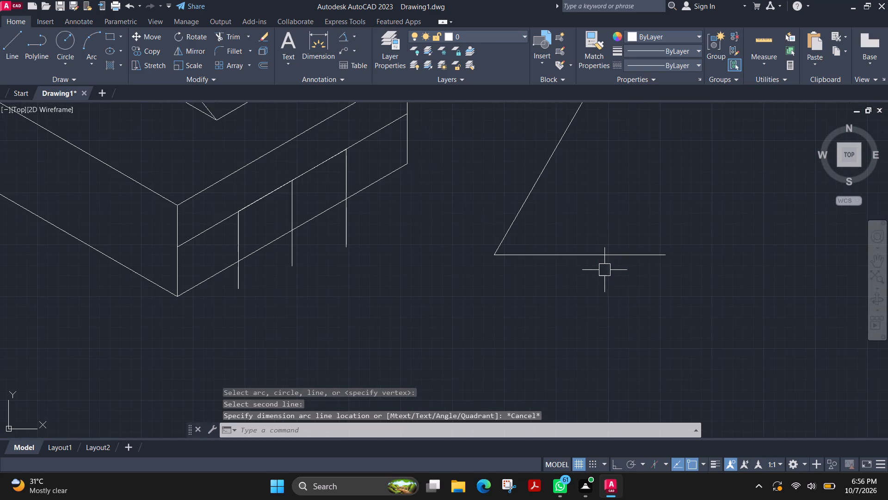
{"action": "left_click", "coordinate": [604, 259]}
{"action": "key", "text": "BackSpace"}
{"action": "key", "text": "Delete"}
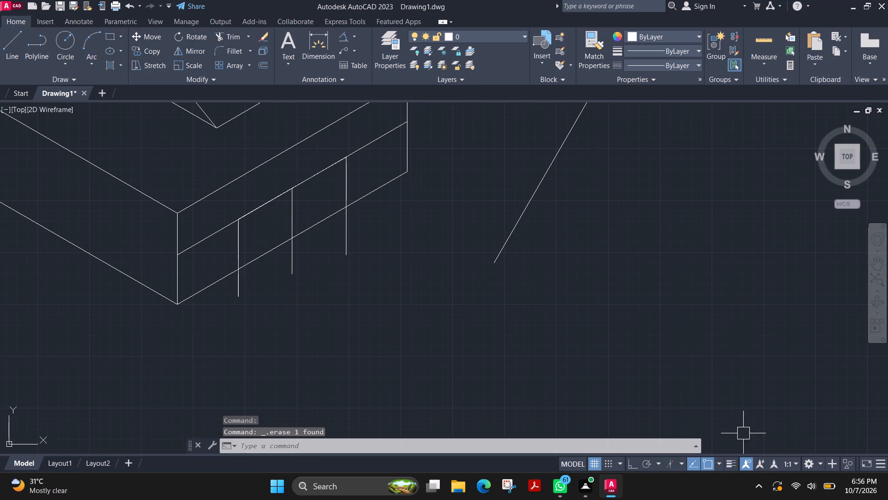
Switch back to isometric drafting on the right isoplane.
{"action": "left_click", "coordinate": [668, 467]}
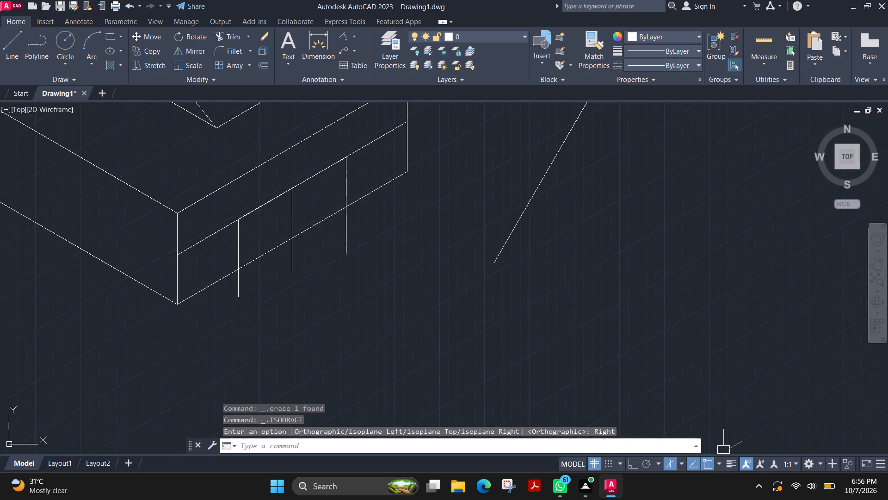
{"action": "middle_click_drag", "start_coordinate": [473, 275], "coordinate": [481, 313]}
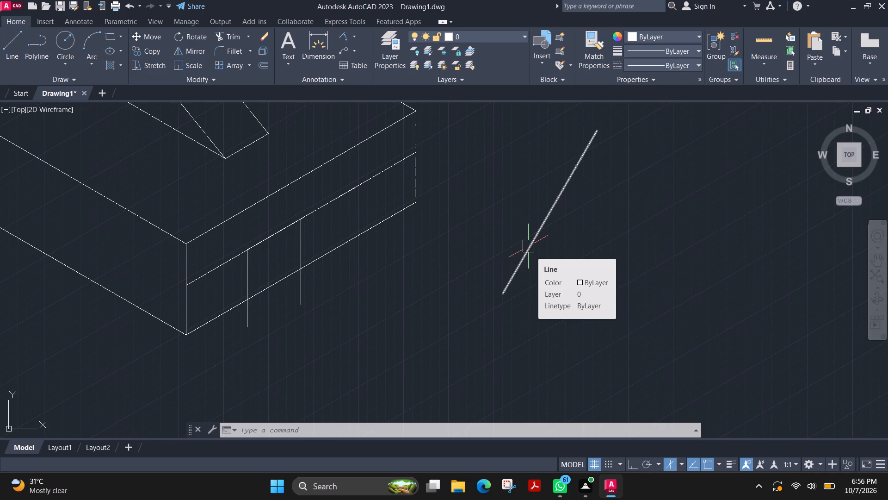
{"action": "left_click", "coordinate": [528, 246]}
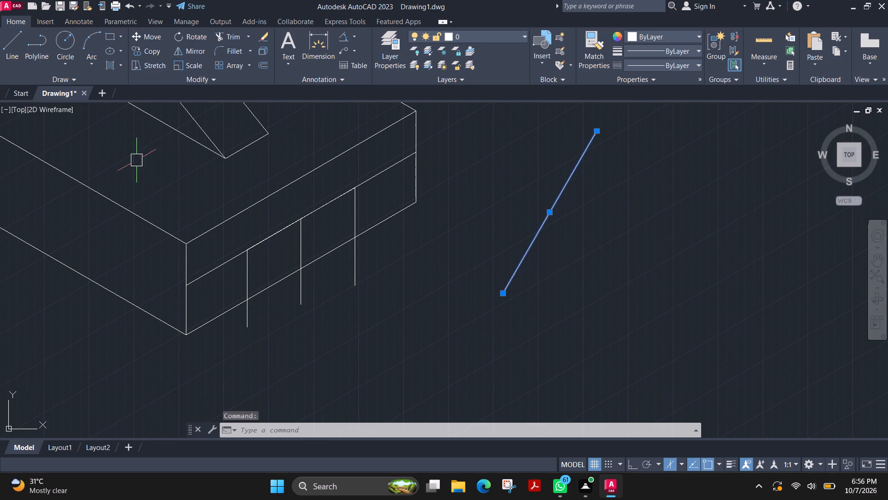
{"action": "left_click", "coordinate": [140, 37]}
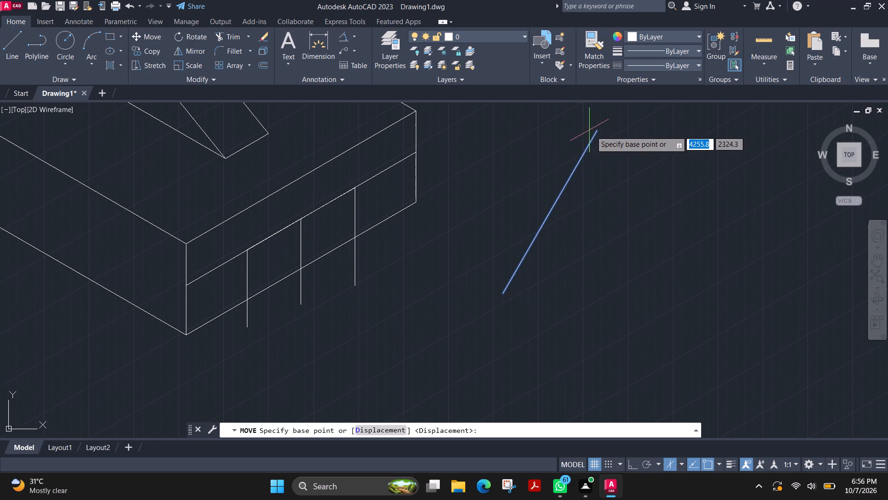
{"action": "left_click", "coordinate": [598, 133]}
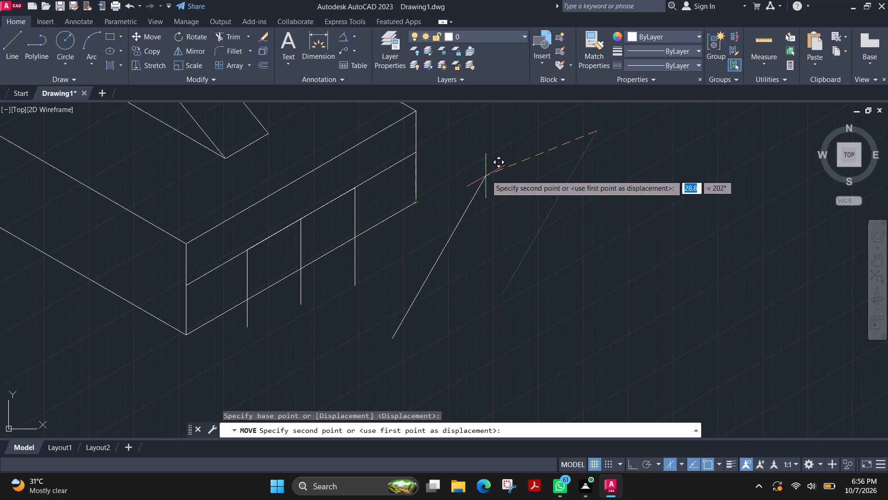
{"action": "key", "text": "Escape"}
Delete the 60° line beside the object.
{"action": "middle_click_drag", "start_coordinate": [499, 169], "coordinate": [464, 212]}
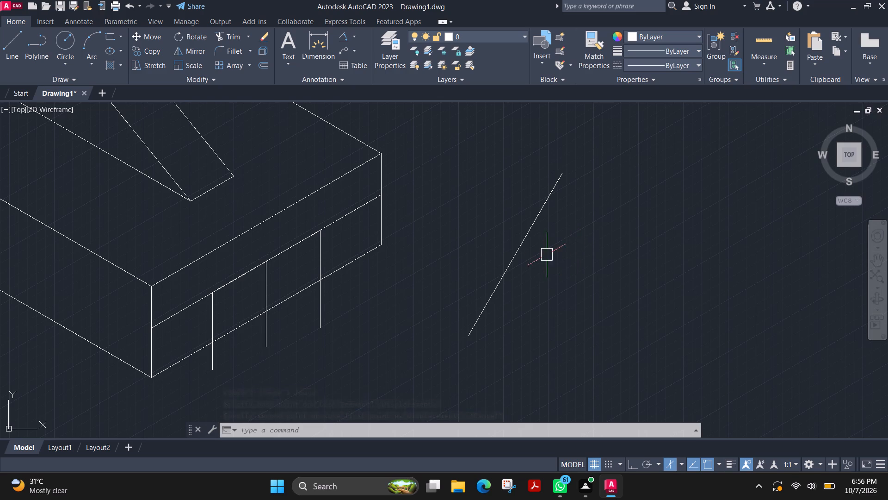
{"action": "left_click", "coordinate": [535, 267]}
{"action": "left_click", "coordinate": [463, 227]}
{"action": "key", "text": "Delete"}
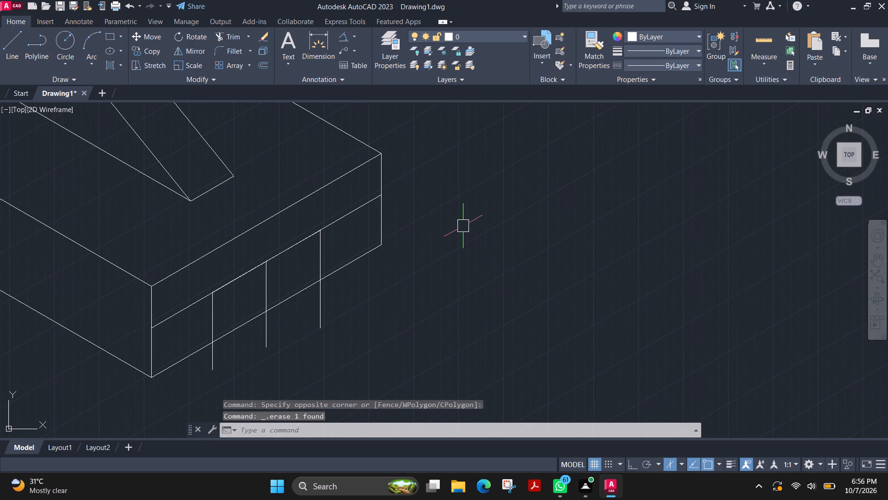
With ortho on, draw a line about 87 mm long along the 30° isometric axis in the empty space beside the object.
{"action": "left_click", "coordinate": [11, 55]}
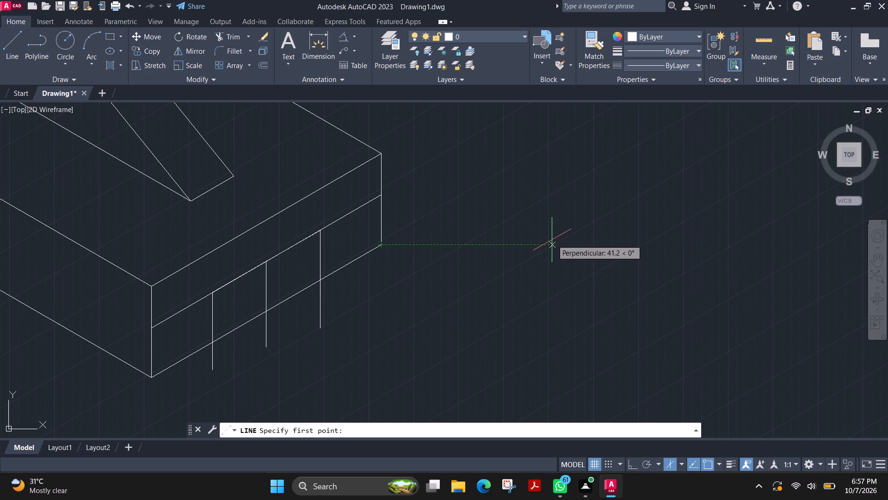
{"action": "middle_click_drag", "start_coordinate": [493, 181], "coordinate": [373, 284]}
{"action": "scroll", "coordinate": [373, 284], "scroll_direction": "up", "scroll_amount": 1}
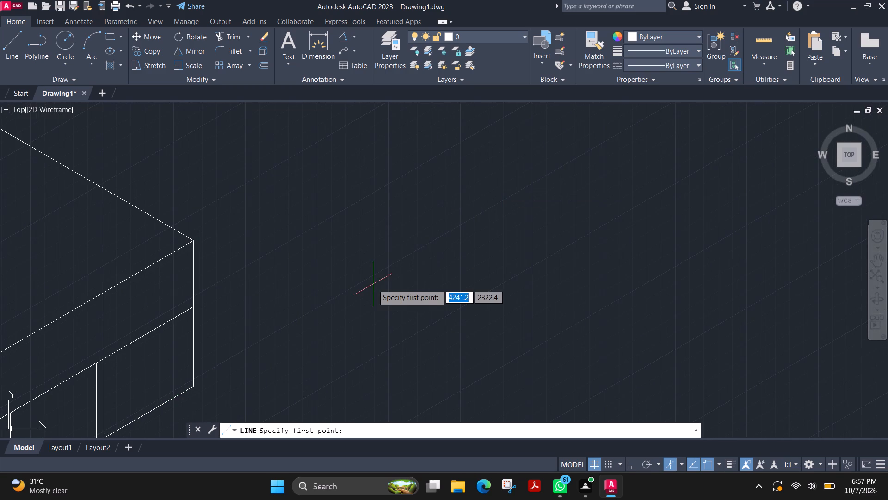
{"action": "scroll", "coordinate": [375, 280], "scroll_direction": "down", "scroll_amount": 2}
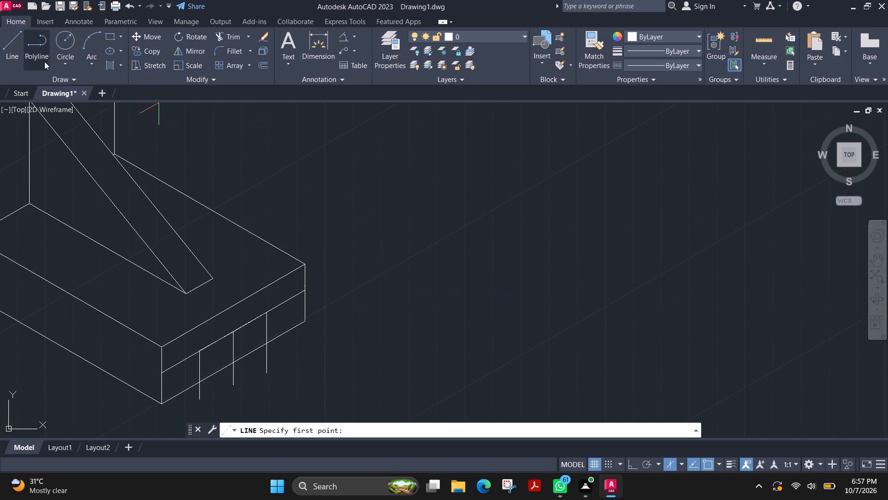
{"action": "left_click", "coordinate": [18, 63]}
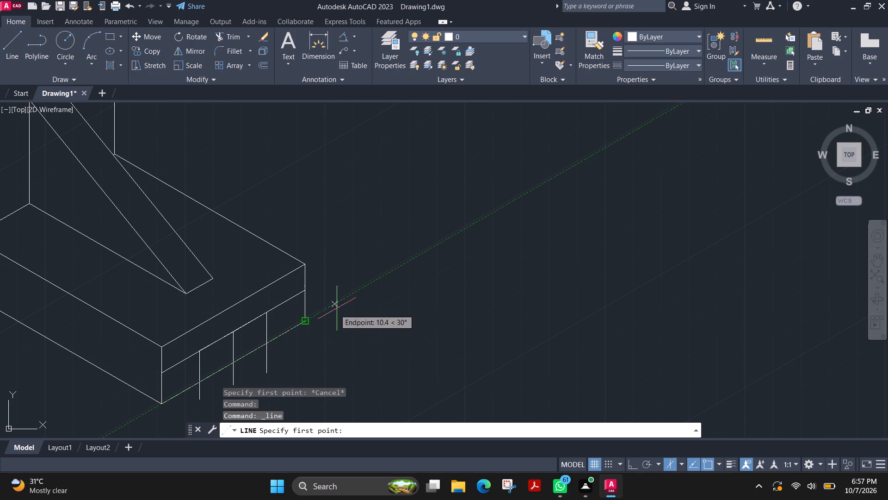
{"action": "left_click", "coordinate": [397, 269]}
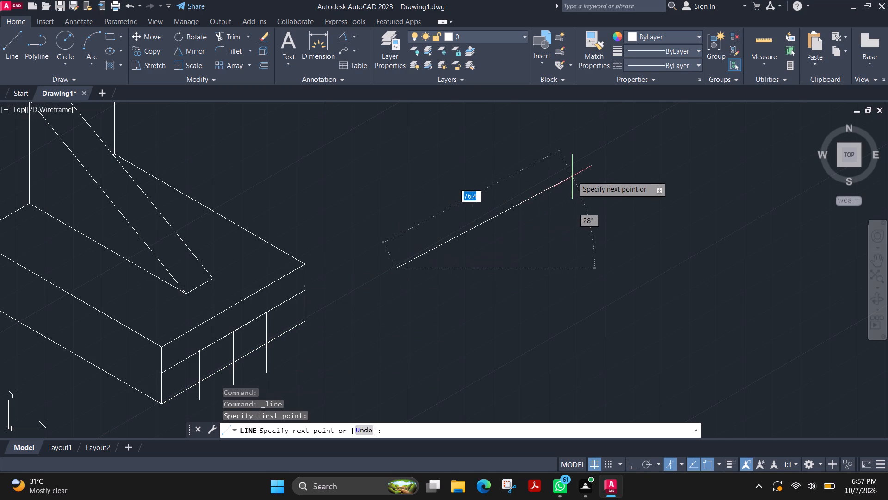
{"action": "key", "text": "F8"}
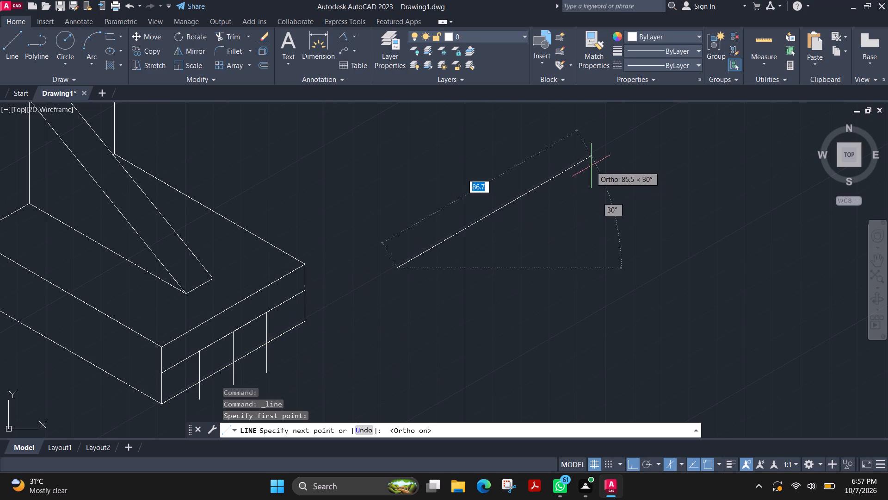
{"action": "left_click", "coordinate": [592, 165]}
{"action": "middle_click_drag", "start_coordinate": [586, 220], "coordinate": [586, 304]}
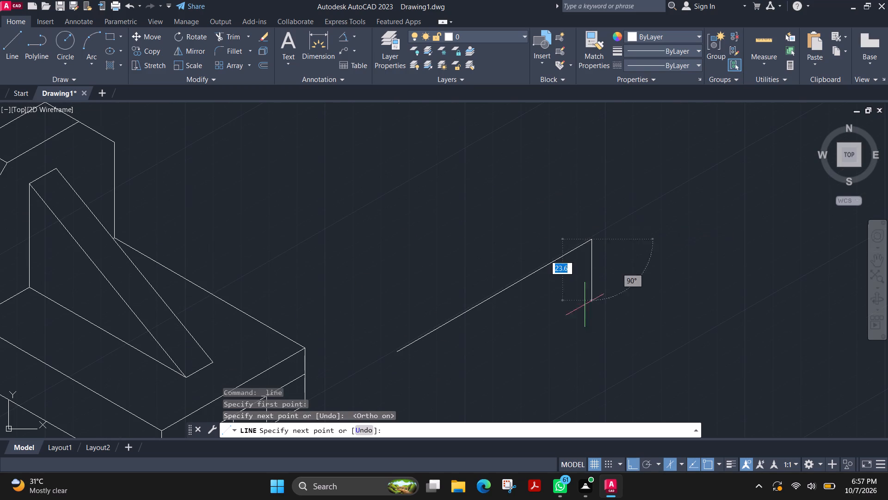
{"action": "key", "text": "Escape"}
With ortho off, draw a line about 81 mm long at 90° from the lower endpoint of the 30° line.
{"action": "key", "text": "space"}
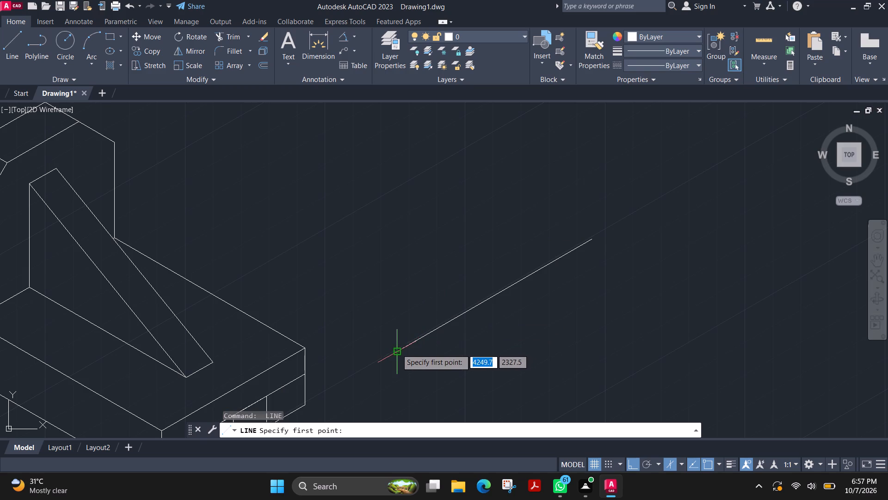
{"action": "left_click", "coordinate": [397, 349]}
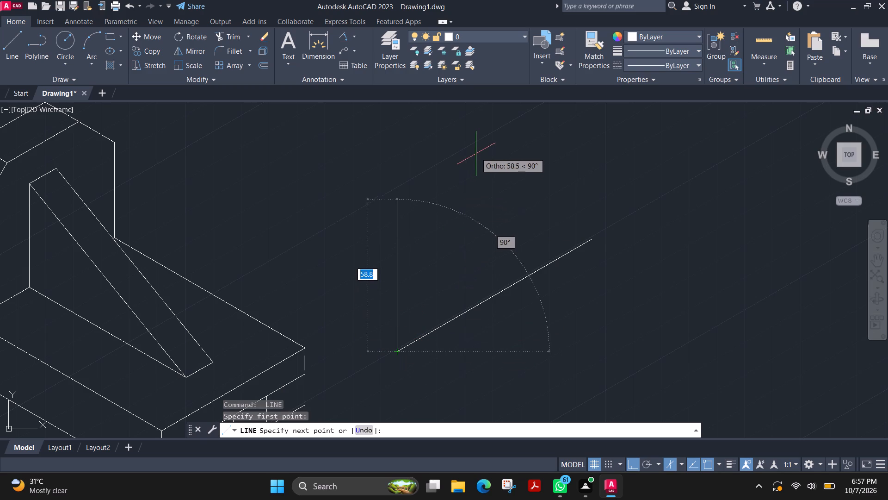
{"action": "middle_click_drag", "start_coordinate": [477, 165], "coordinate": [478, 187]}
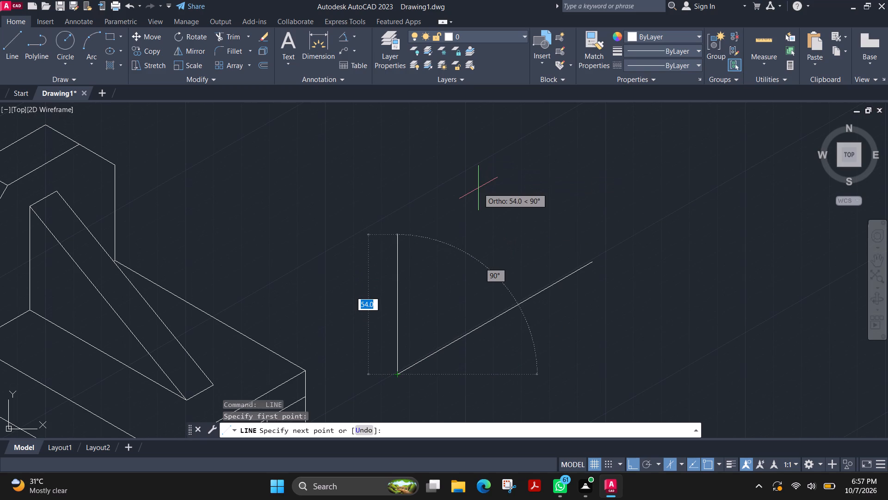
{"action": "key", "text": "F8"}
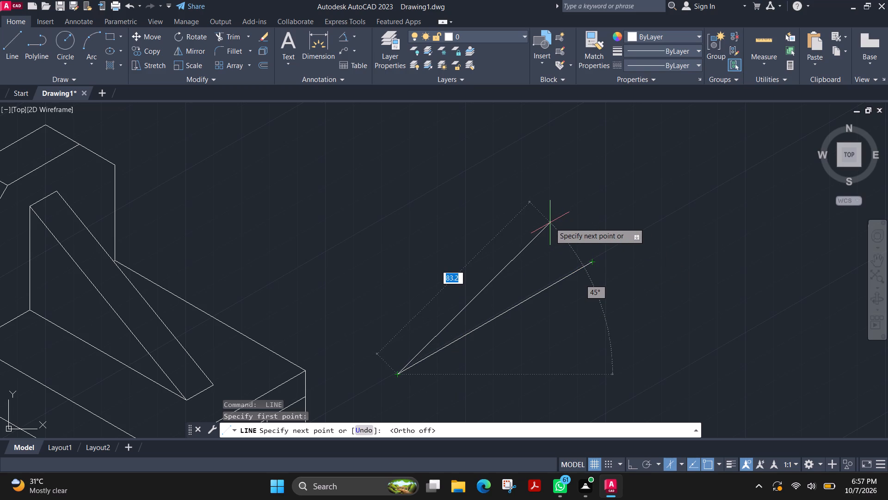
{"action": "type", "text": "90"}
{"action": "key", "text": "Return"}
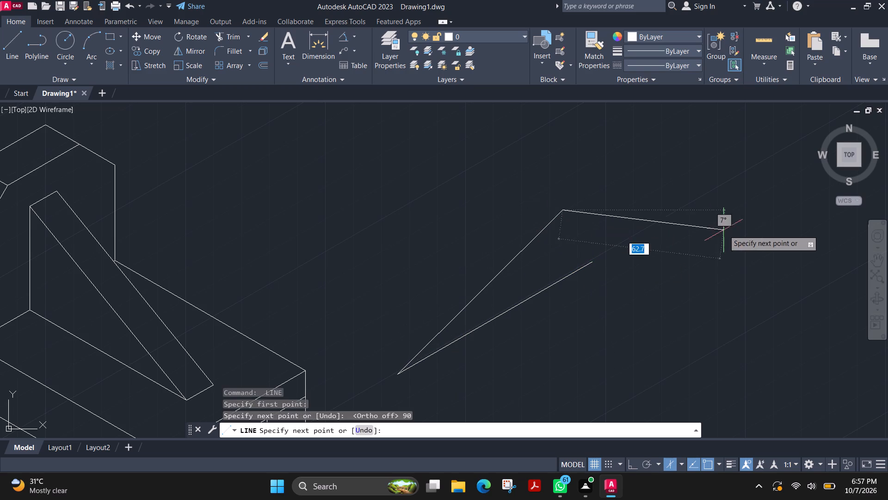
{"action": "key", "text": "ctrl+z"}
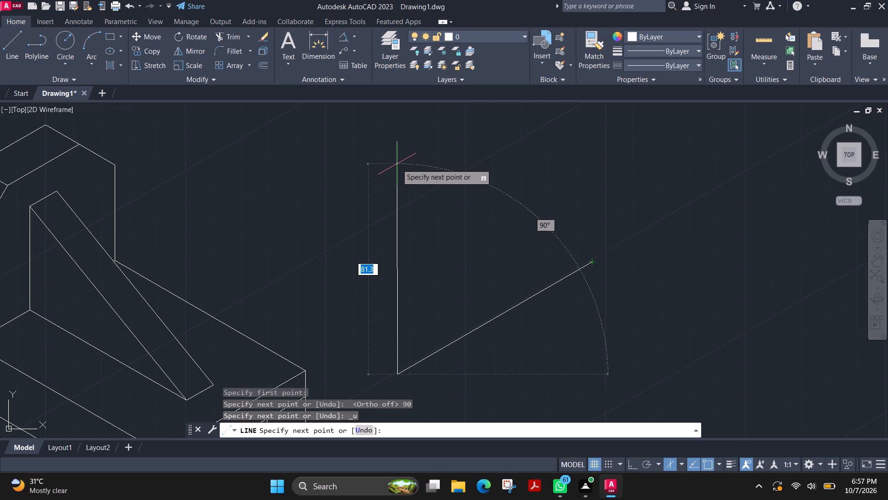
{"action": "key", "text": "Tab"}
{"action": "type", "text": "90"}
{"action": "key", "text": "Return"}
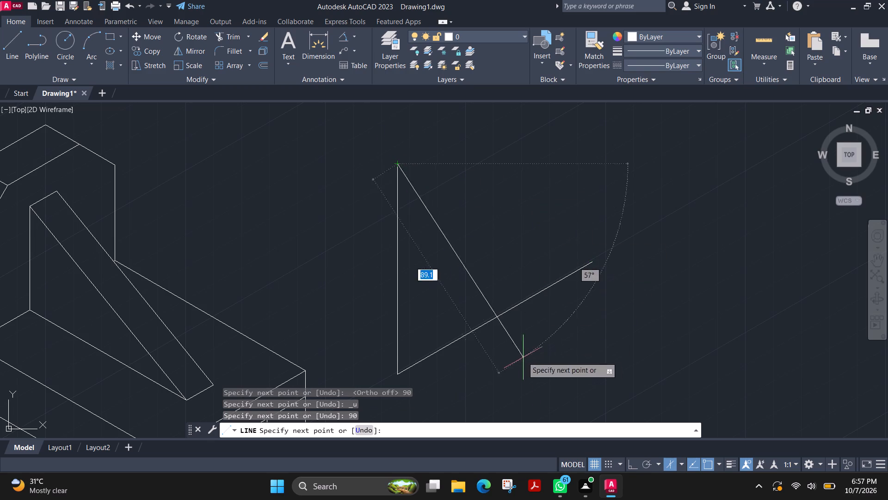
Leave the Line command and delete both construction lines, the 30° one and the vertical one, beside the object.
{"action": "key", "text": "Escape"}
{"action": "middle_click_drag", "start_coordinate": [483, 371], "coordinate": [528, 213]}
{"action": "scroll", "coordinate": [483, 371], "scroll_direction": "up", "scroll_amount": 1}
{"action": "scroll", "coordinate": [536, 206], "scroll_direction": "down", "scroll_amount": 2}
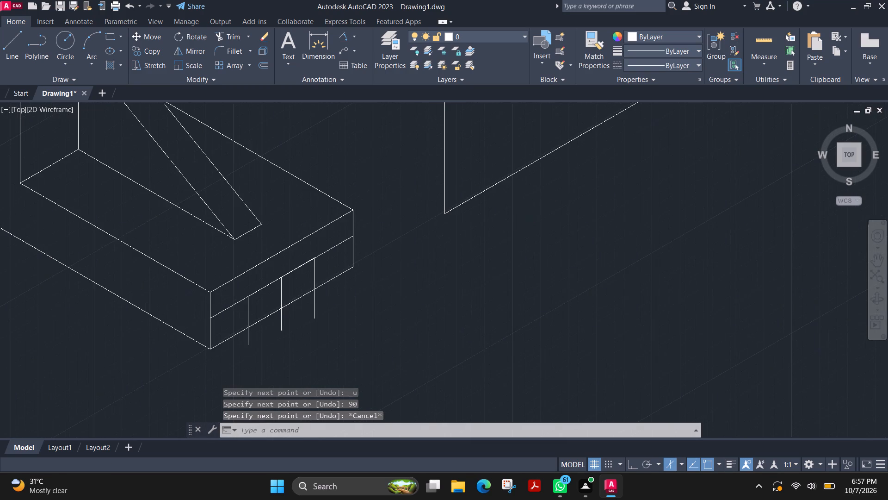
{"action": "middle_click_drag", "start_coordinate": [516, 219], "coordinate": [508, 270]}
{"action": "scroll", "coordinate": [377, 342], "scroll_direction": "up", "scroll_amount": 1}
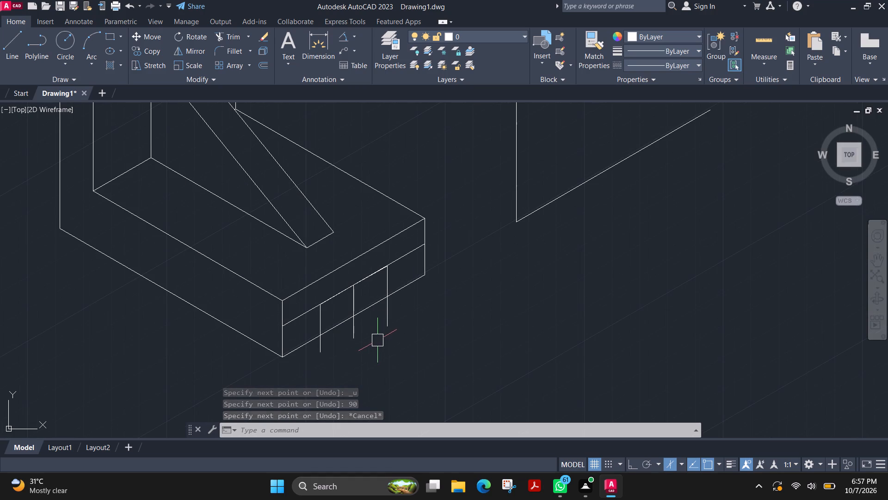
{"action": "left_click", "coordinate": [600, 222]}
{"action": "left_click", "coordinate": [519, 160]}
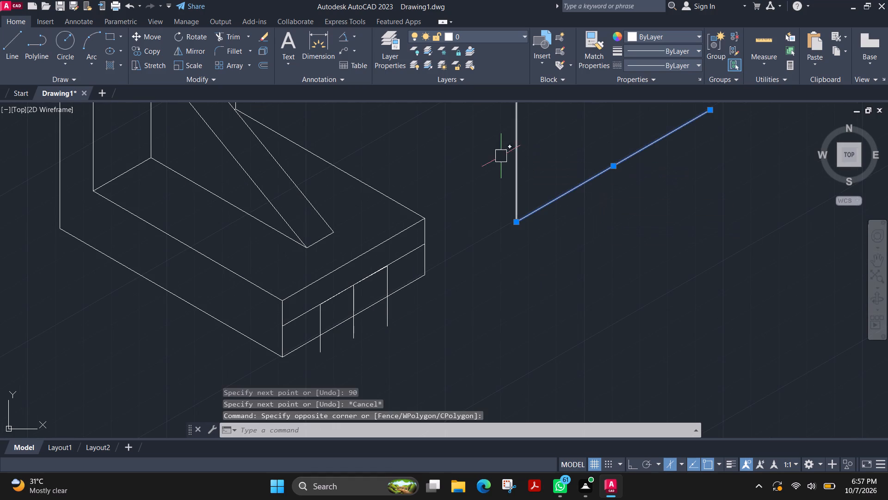
{"action": "key", "text": "Delete"}
{"action": "left_click_drag", "start_coordinate": [607, 233], "coordinate": [603, 235]}
{"action": "left_click", "coordinate": [491, 153]}
{"action": "key", "text": "Delete"}
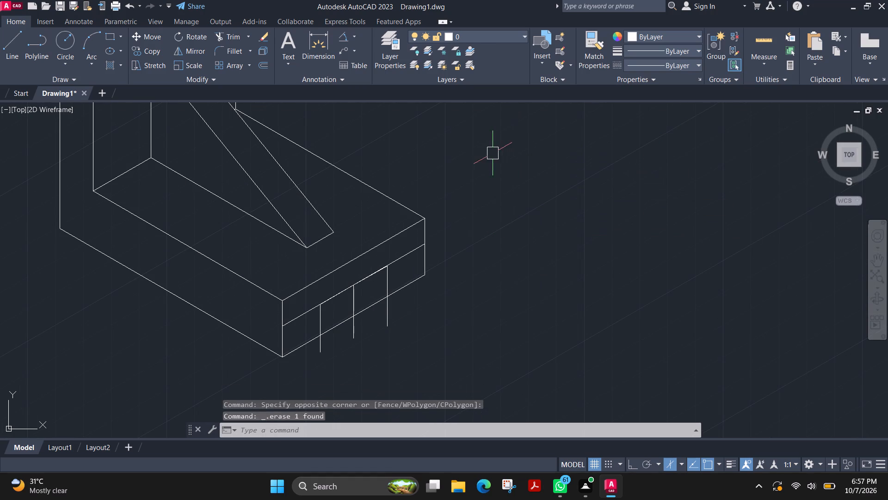
Trim the ends of the three vertical lines that extend below the bottom edge of the base's front face.
{"action": "scroll", "coordinate": [404, 320], "scroll_direction": "up", "scroll_amount": 2}
{"action": "middle_click_drag", "start_coordinate": [357, 331], "coordinate": [424, 267]}
{"action": "scroll", "coordinate": [424, 267], "scroll_direction": "up", "scroll_amount": 1}
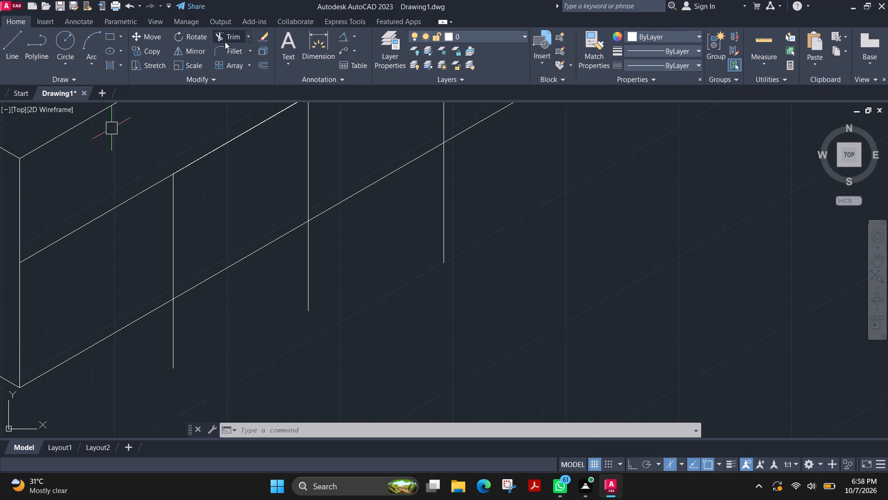
{"action": "middle_click_drag", "start_coordinate": [407, 196], "coordinate": [385, 257]}
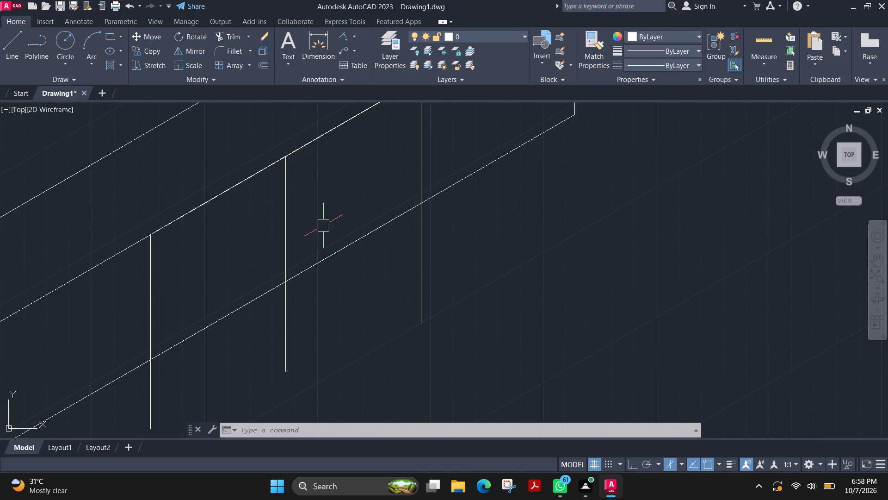
{"action": "scroll", "coordinate": [335, 237], "scroll_direction": "down", "scroll_amount": 1}
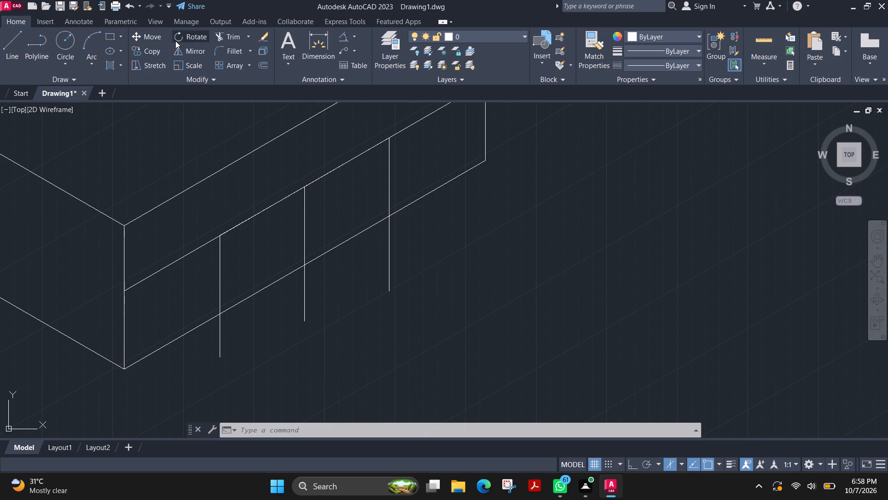
{"action": "left_click", "coordinate": [223, 40]}
{"action": "left_click", "coordinate": [424, 258]}
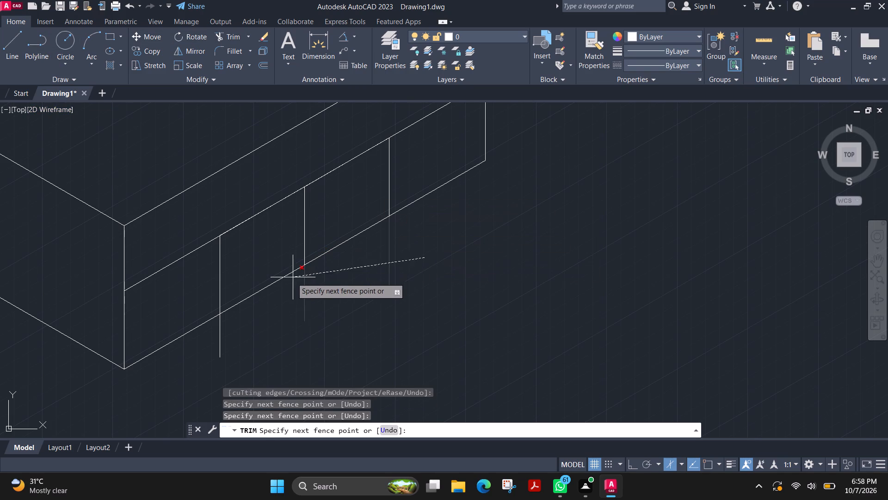
{"action": "left_click", "coordinate": [203, 350]}
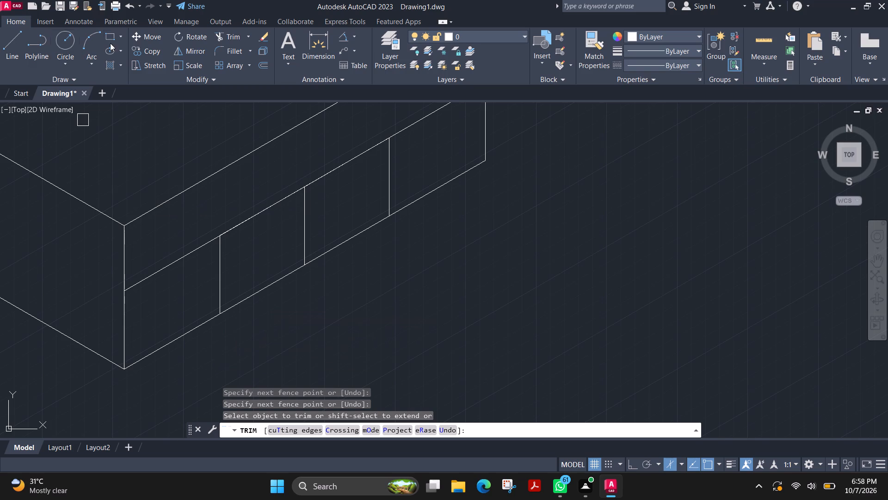
Open the notch by trimming away the base's bottom edge between the outer verticals, along with the middle vertical line.
{"action": "left_click", "coordinate": [241, 40]}
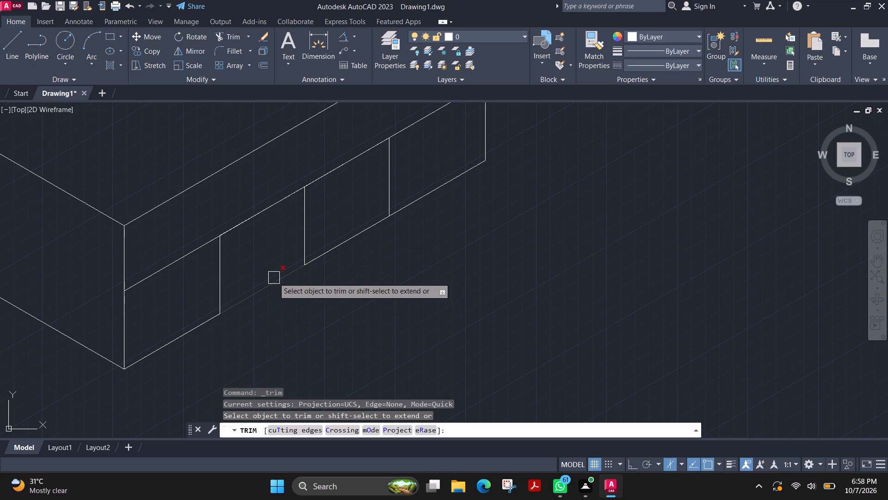
{"action": "left_click", "coordinate": [274, 278]}
{"action": "left_click", "coordinate": [300, 234]}
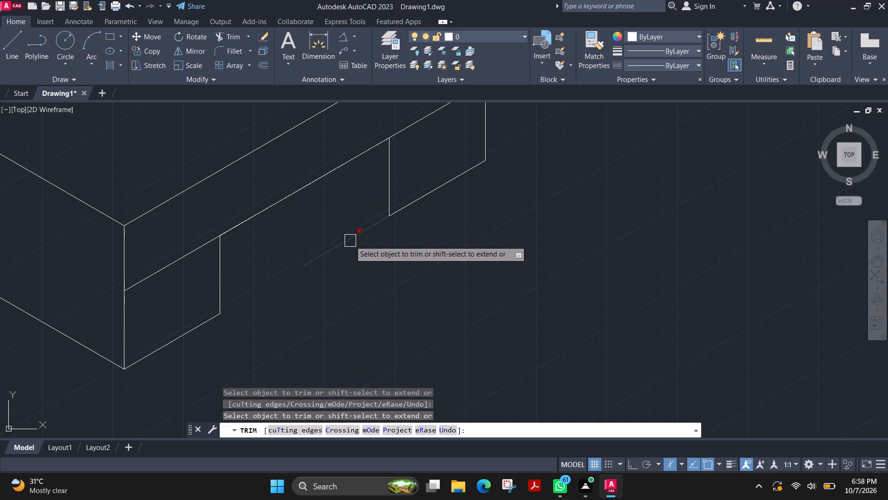
{"action": "left_click", "coordinate": [350, 241]}
{"action": "middle_click_drag", "start_coordinate": [481, 240], "coordinate": [401, 310]}
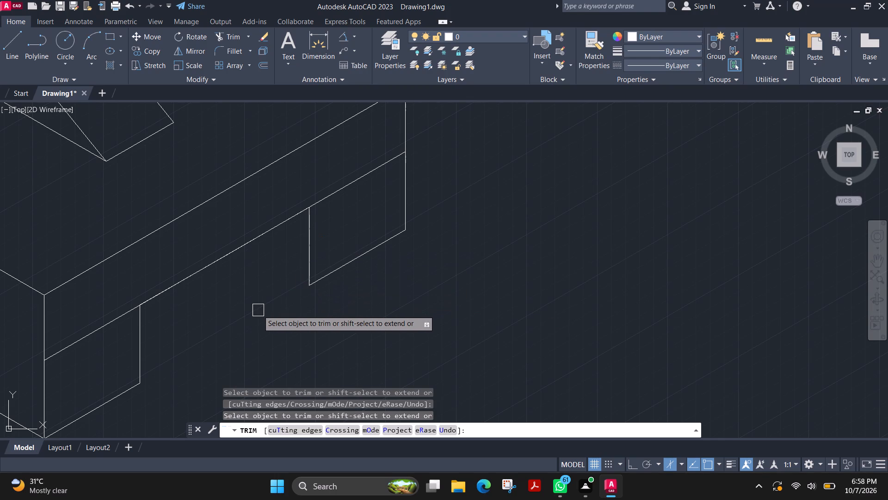
{"action": "key", "text": "Escape"}
On the left isoplane with ortho on, draw a line about 67 mm long at 150° from the far foot's lower notch corner.
{"action": "middle_click_drag", "start_coordinate": [187, 356], "coordinate": [188, 355]}
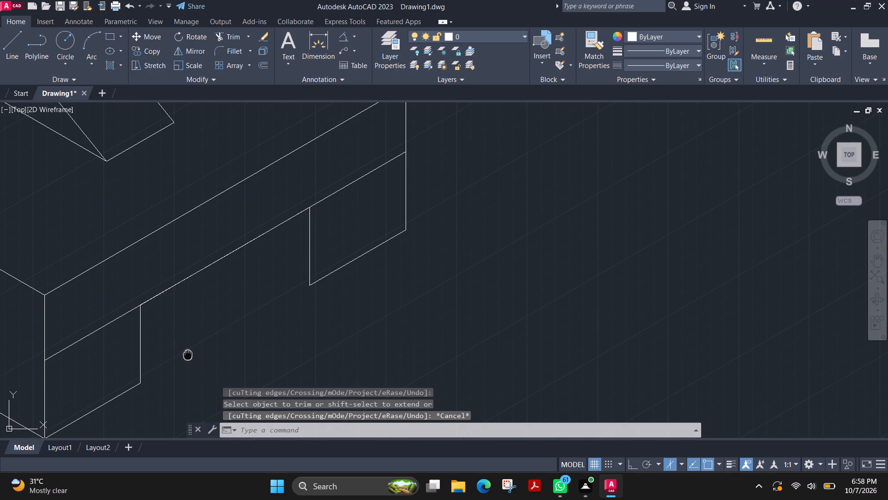
{"action": "middle_click_drag", "start_coordinate": [188, 355], "coordinate": [214, 330]}
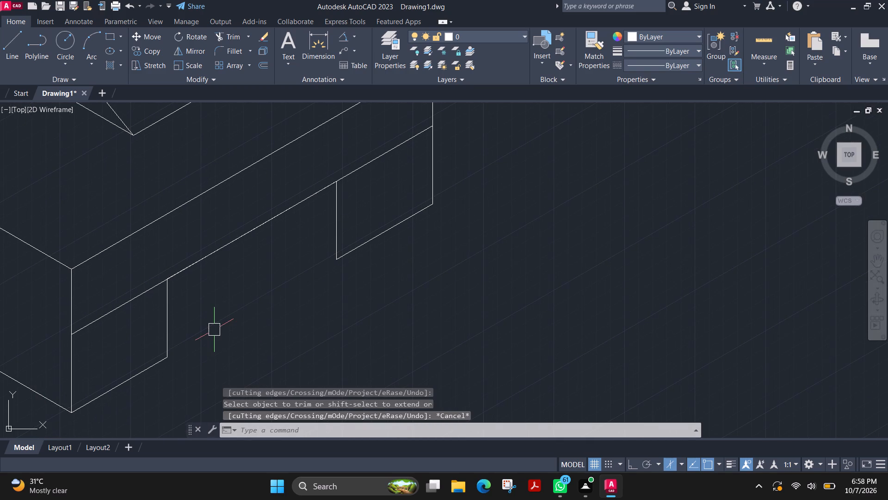
{"action": "scroll", "coordinate": [303, 271], "scroll_direction": "down", "scroll_amount": 1}
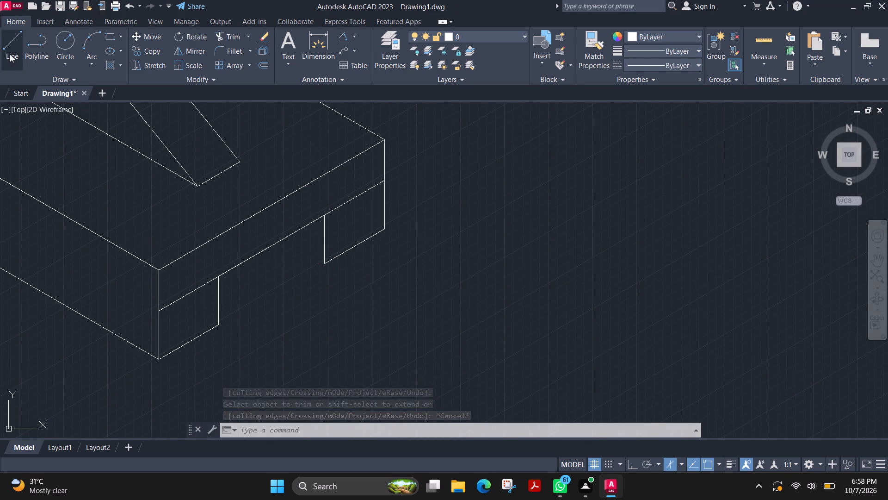
{"action": "left_click", "coordinate": [10, 54]}
{"action": "left_click", "coordinate": [324, 265]}
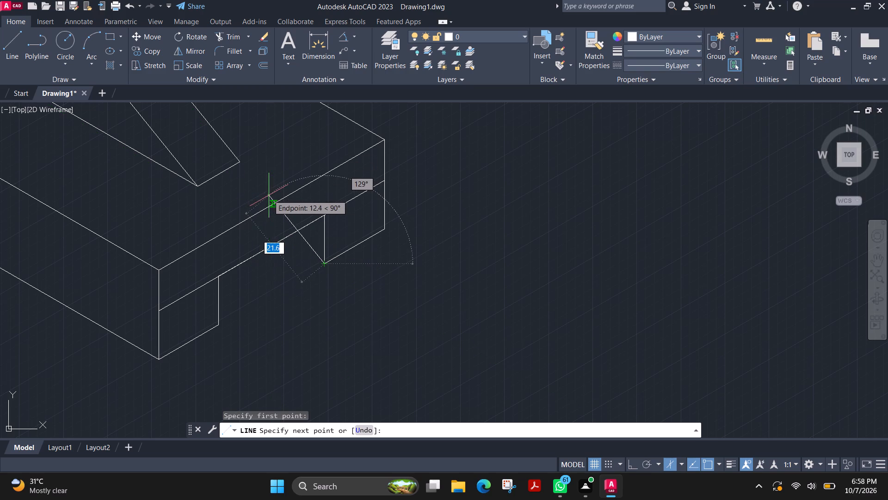
{"action": "key", "text": "F5"}
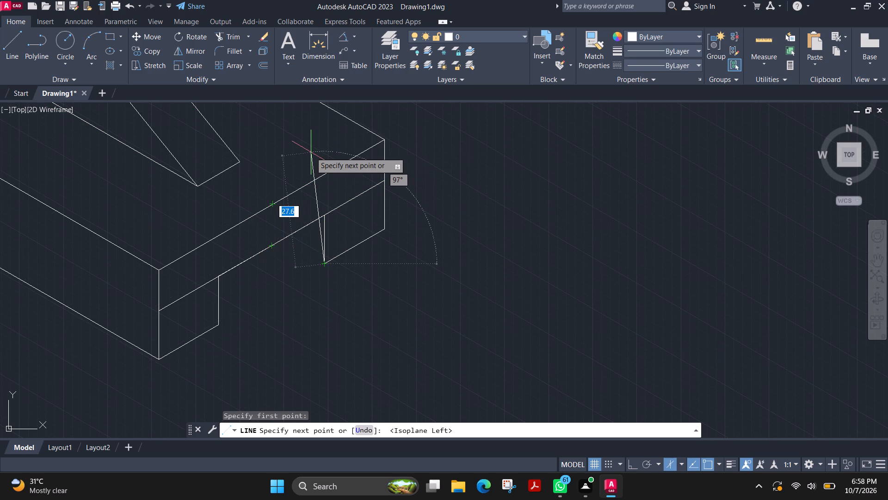
{"action": "key", "text": "F8"}
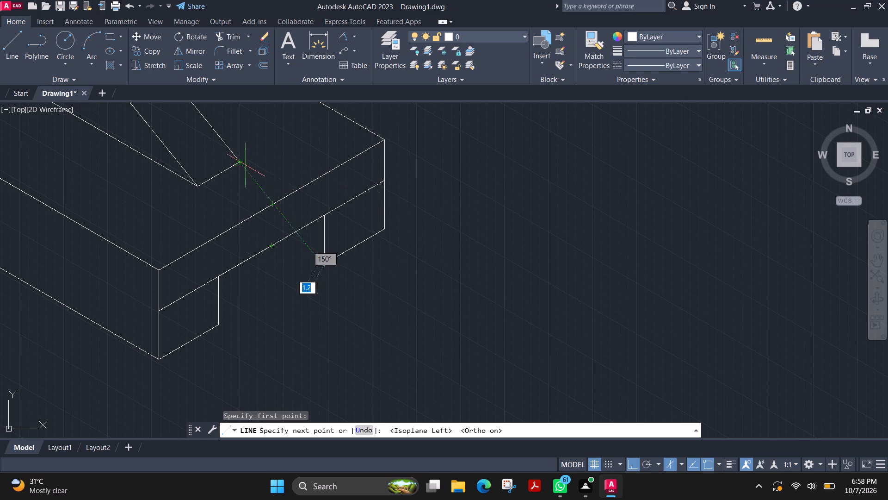
{"action": "left_click", "coordinate": [87, 200]}
{"action": "key", "text": "Escape"}
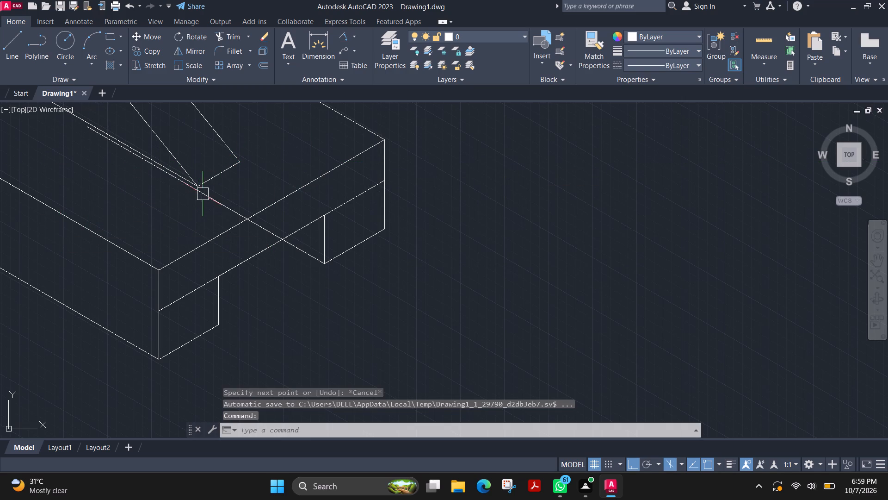
Trim the 150° line across the base's front face and delete its leftover segment on the top face, keeping the part inside the notch.
{"action": "left_click", "coordinate": [229, 38]}
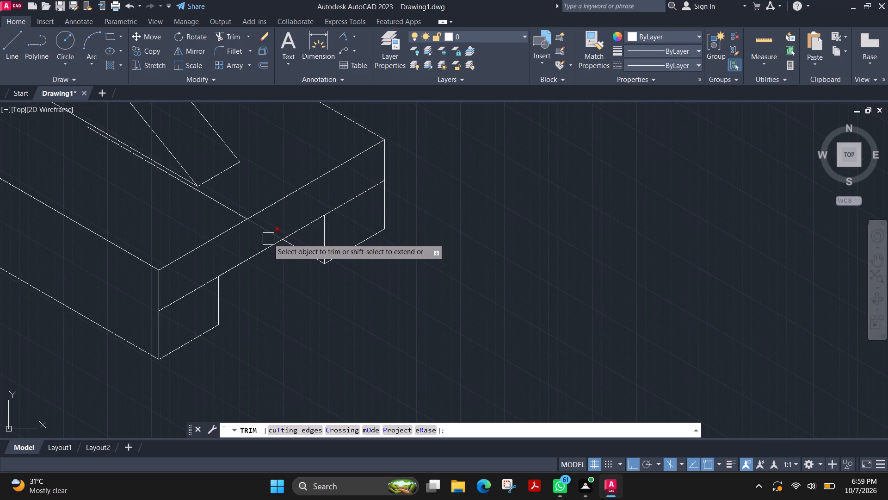
{"action": "left_click", "coordinate": [267, 238]}
{"action": "key", "text": "Escape"}
{"action": "left_click", "coordinate": [216, 208]}
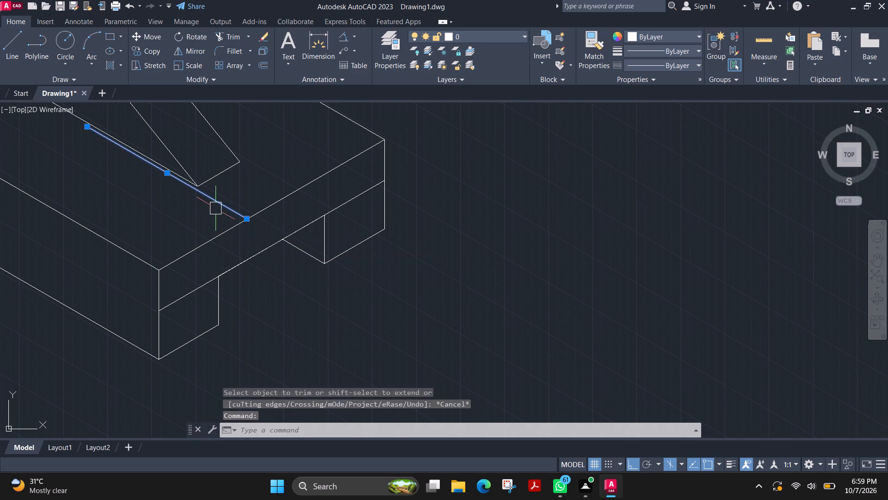
{"action": "key", "text": "Delete"}
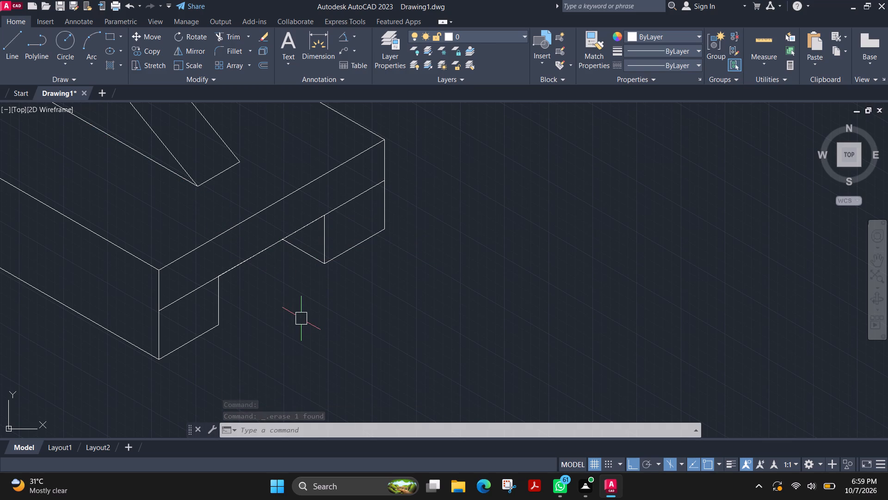
Check the angle between the notch's vertical side and the far foot's bottom edge with an angular dimension, without placing it.
{"action": "scroll", "coordinate": [279, 320], "scroll_direction": "down", "scroll_amount": 2}
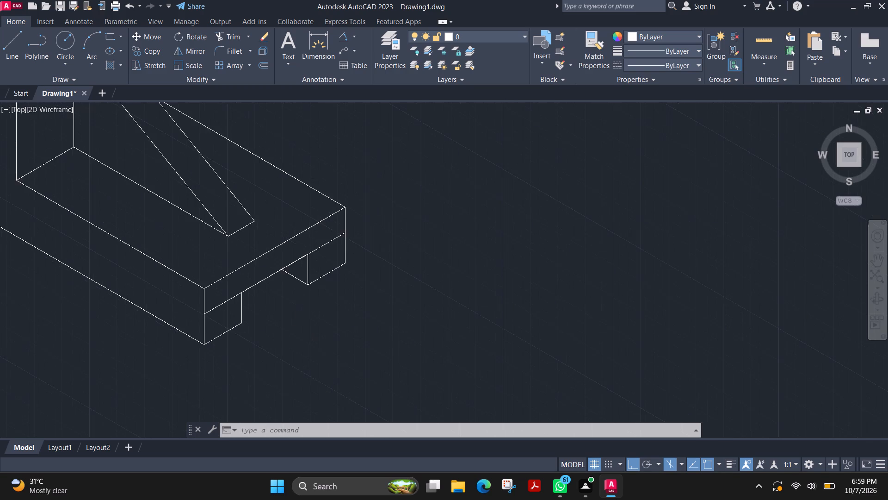
{"action": "scroll", "coordinate": [282, 321], "scroll_direction": "down", "scroll_amount": 1}
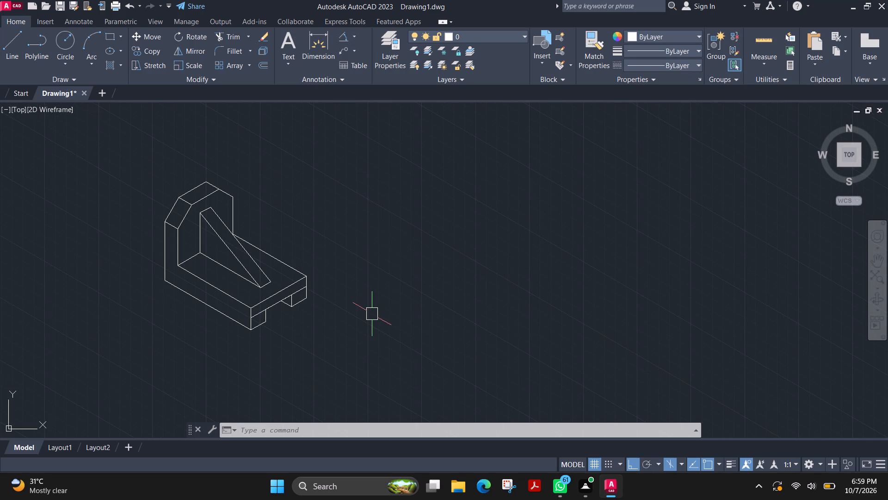
{"action": "scroll", "coordinate": [293, 325], "scroll_direction": "up", "scroll_amount": 2}
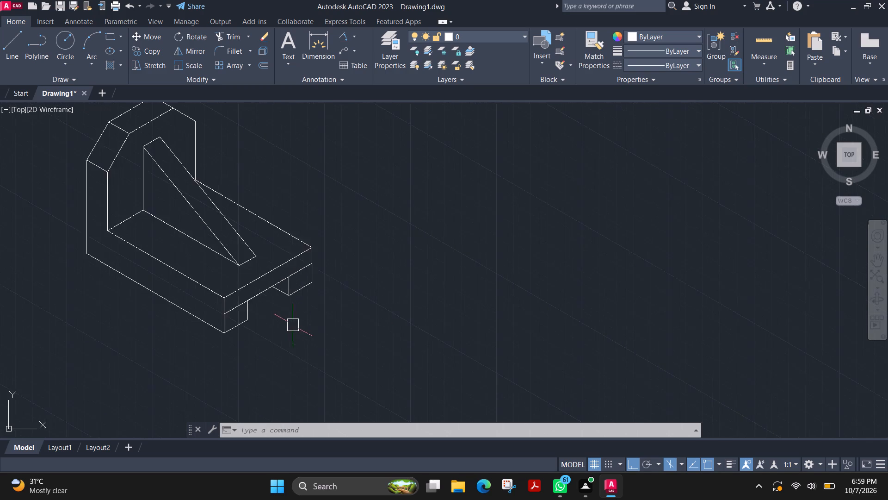
{"action": "scroll", "coordinate": [293, 325], "scroll_direction": "up", "scroll_amount": 2}
{"action": "scroll", "coordinate": [242, 262], "scroll_direction": "down", "scroll_amount": 1}
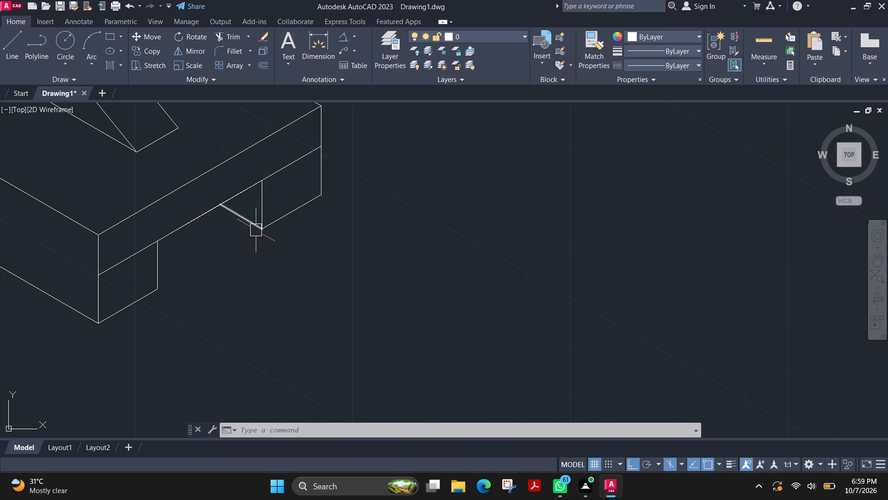
{"action": "scroll", "coordinate": [252, 229], "scroll_direction": "up", "scroll_amount": 1}
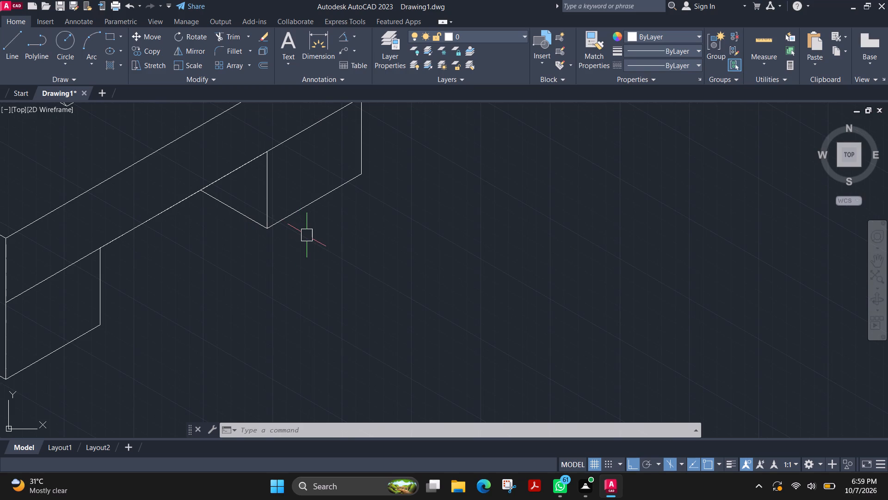
{"action": "middle_click_drag", "start_coordinate": [307, 235], "coordinate": [264, 293]}
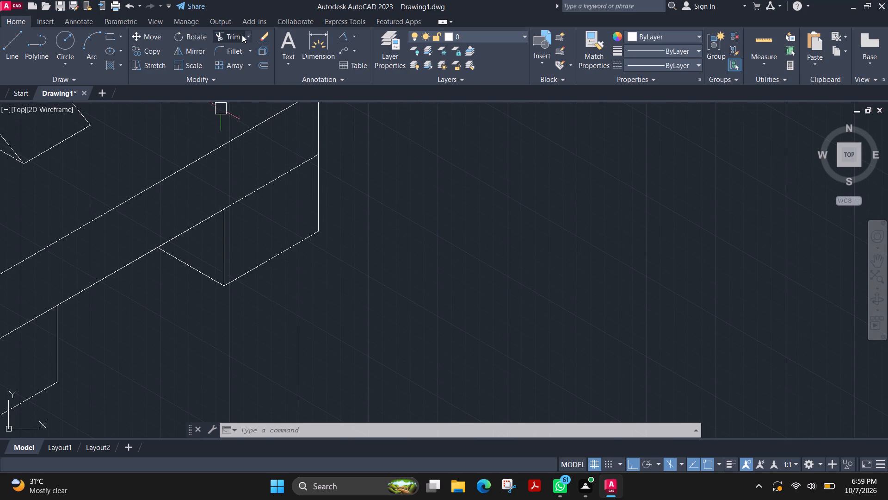
{"action": "left_click", "coordinate": [345, 40]}
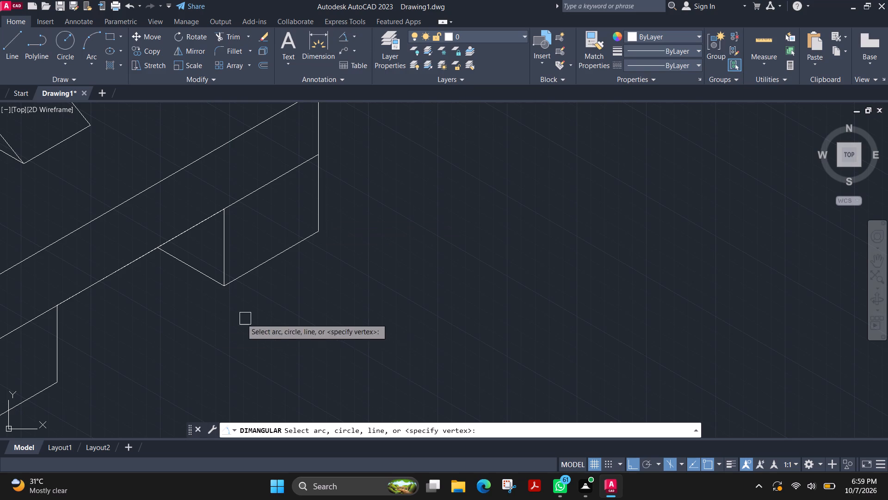
{"action": "left_click", "coordinate": [227, 242]}
{"action": "left_click", "coordinate": [266, 260]}
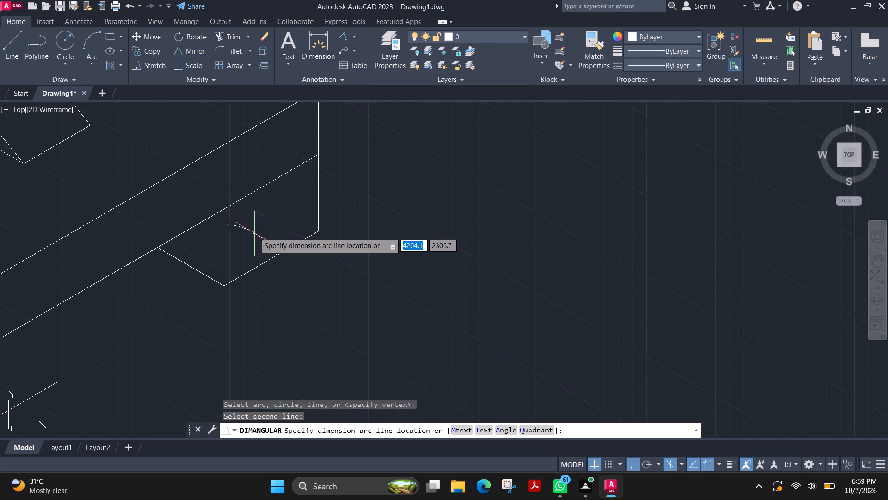
{"action": "scroll", "coordinate": [249, 239], "scroll_direction": "up", "scroll_amount": 5}
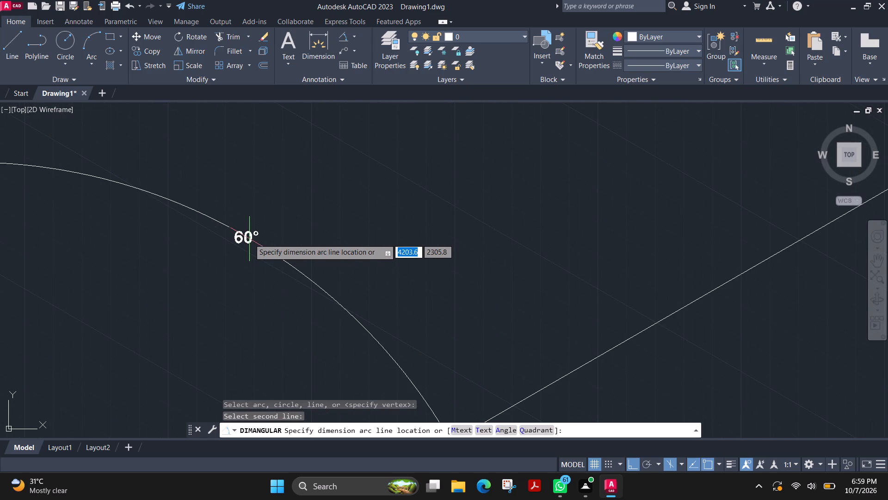
{"action": "scroll", "coordinate": [249, 239], "scroll_direction": "down", "scroll_amount": 2}
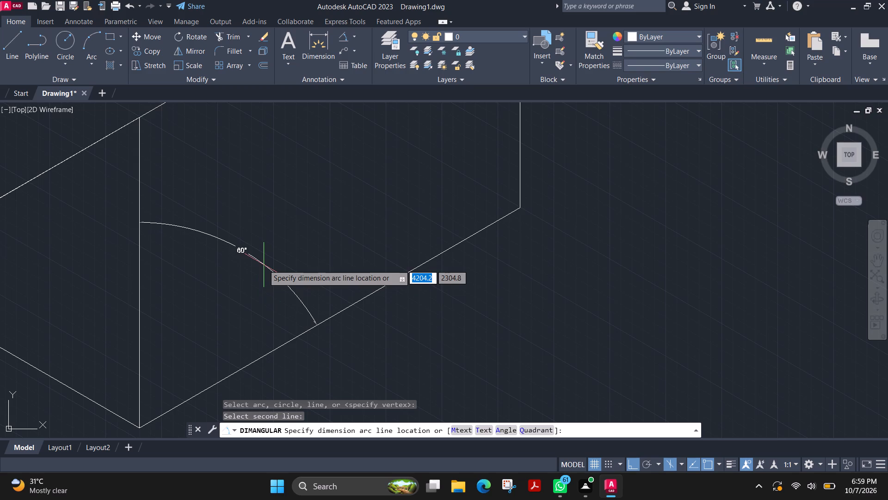
{"action": "key", "text": "Escape"}
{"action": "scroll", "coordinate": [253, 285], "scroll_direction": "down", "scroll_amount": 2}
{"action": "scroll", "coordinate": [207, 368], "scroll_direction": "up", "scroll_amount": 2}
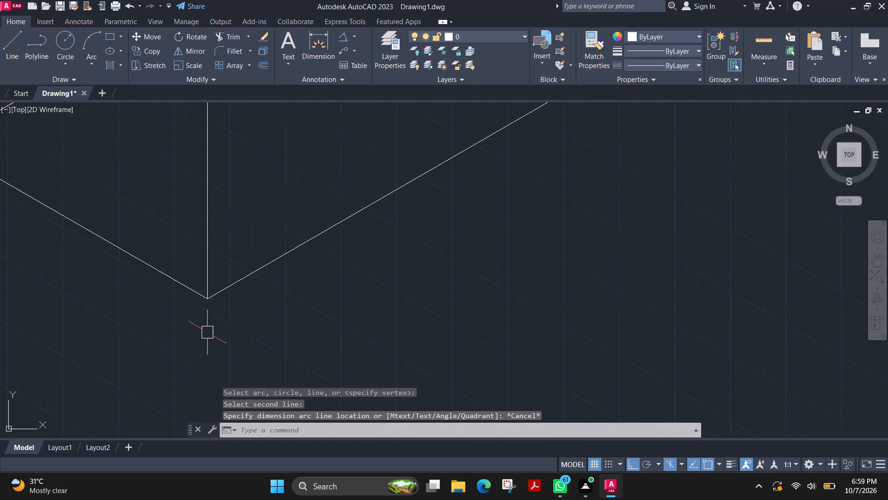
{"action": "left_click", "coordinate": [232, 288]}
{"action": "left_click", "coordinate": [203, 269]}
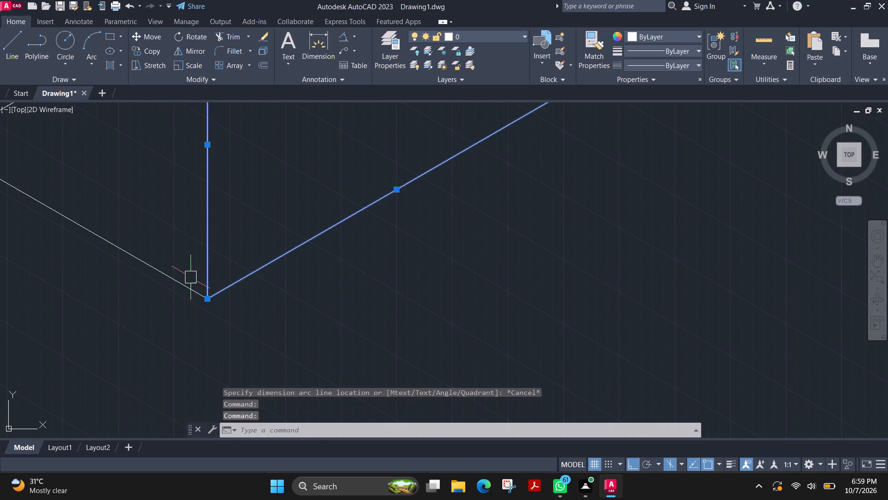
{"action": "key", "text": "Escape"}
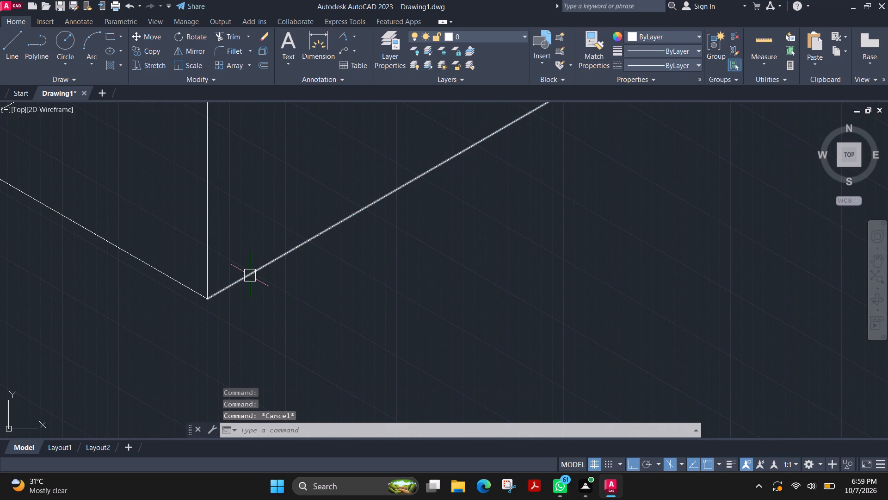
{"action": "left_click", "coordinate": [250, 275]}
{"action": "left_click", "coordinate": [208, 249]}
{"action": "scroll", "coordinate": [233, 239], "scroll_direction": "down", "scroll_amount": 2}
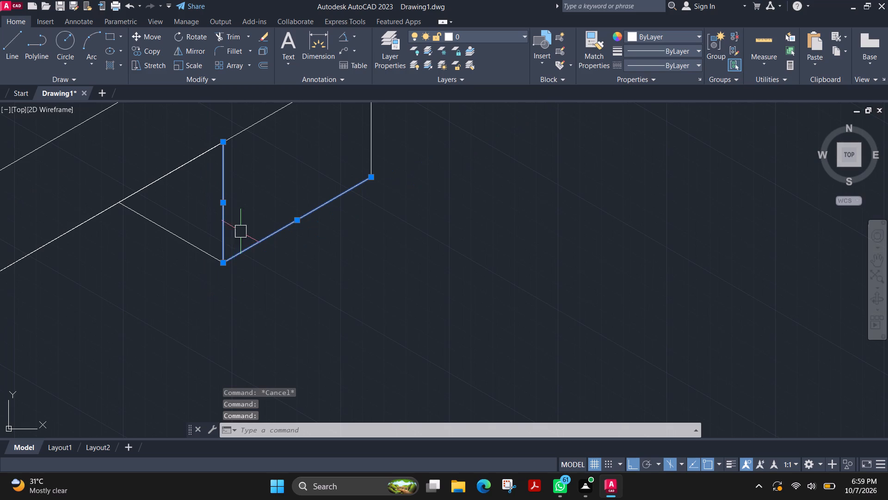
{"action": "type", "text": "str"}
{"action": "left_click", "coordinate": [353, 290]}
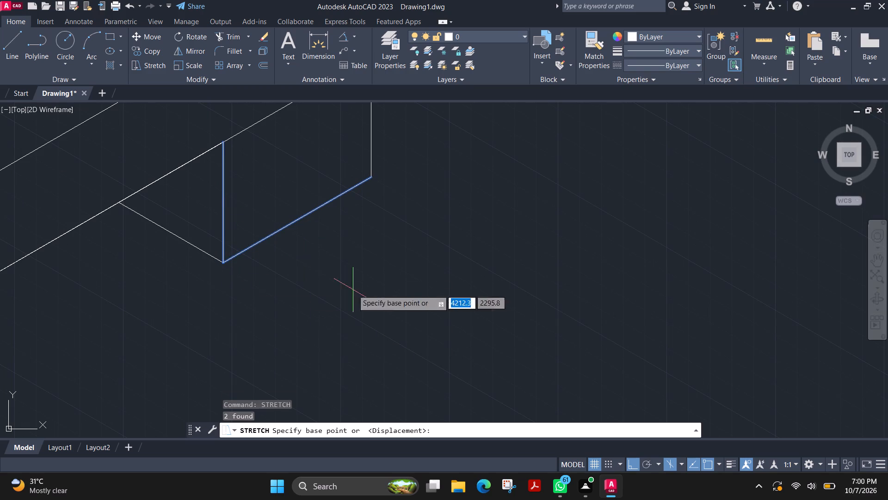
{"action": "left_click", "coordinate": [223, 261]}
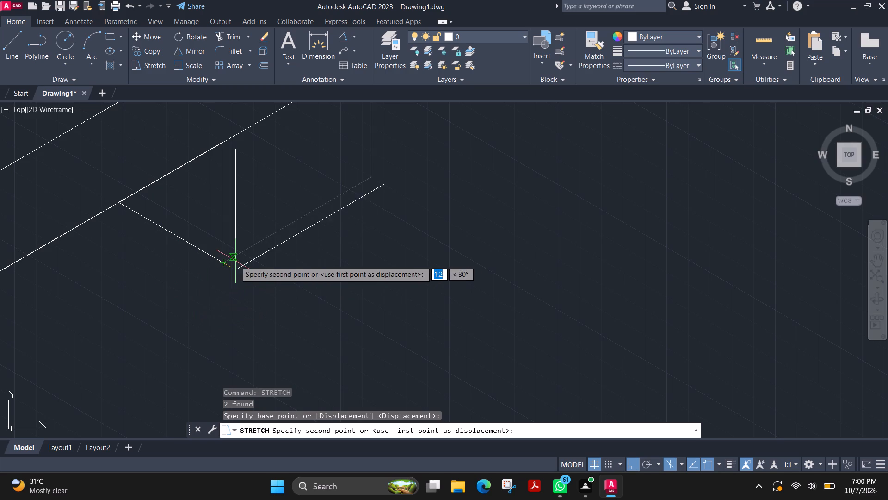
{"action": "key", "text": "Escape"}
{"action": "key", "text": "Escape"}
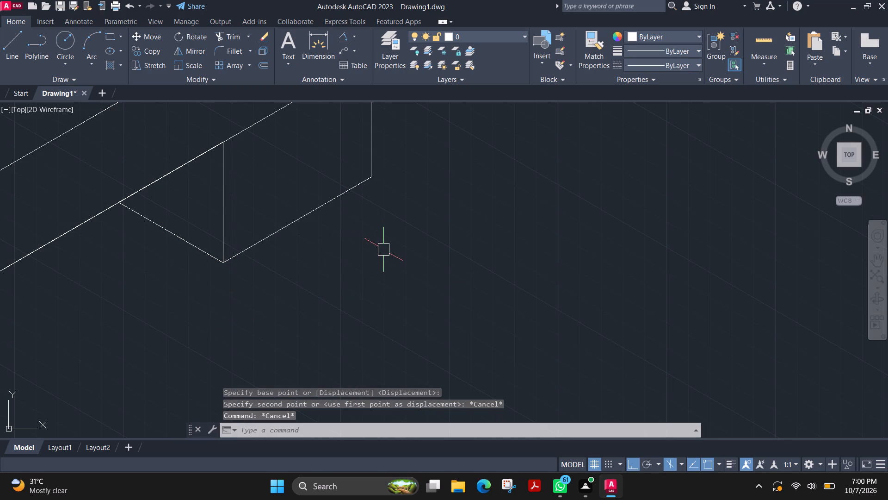
Turn off isometric drafting to work orthographically in the empty area beside the isometric object.
{"action": "scroll", "coordinate": [383, 250], "scroll_direction": "down", "scroll_amount": 1}
{"action": "scroll", "coordinate": [298, 274], "scroll_direction": "down", "scroll_amount": 1}
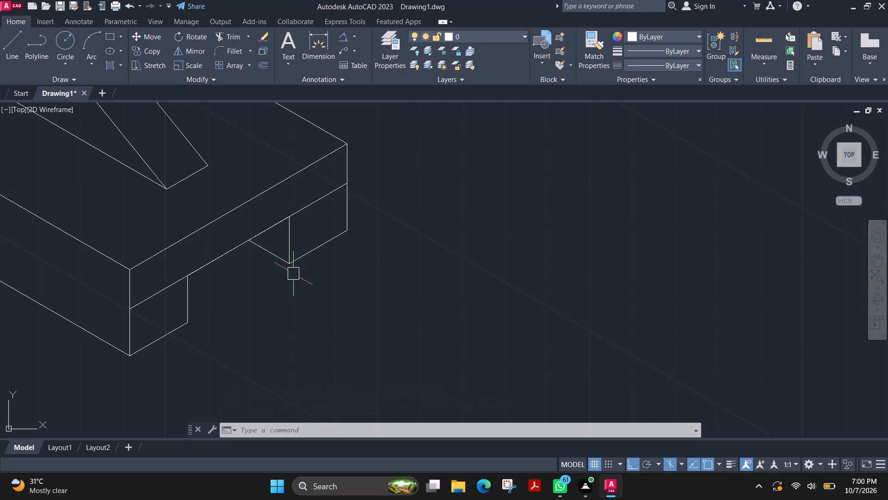
{"action": "scroll", "coordinate": [217, 263], "scroll_direction": "down", "scroll_amount": 2}
{"action": "middle_click_drag", "start_coordinate": [186, 191], "coordinate": [216, 217]}
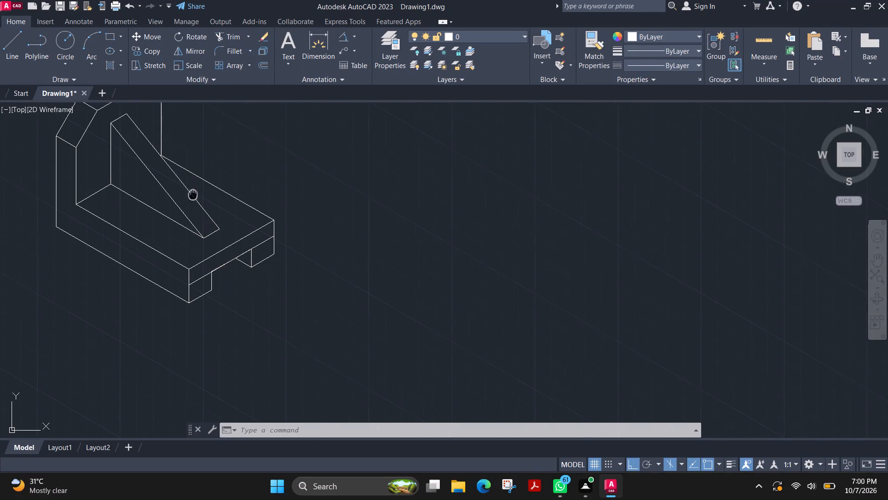
{"action": "middle_click_drag", "start_coordinate": [216, 217], "coordinate": [228, 237]}
{"action": "middle_click_drag", "start_coordinate": [499, 248], "coordinate": [343, 237]}
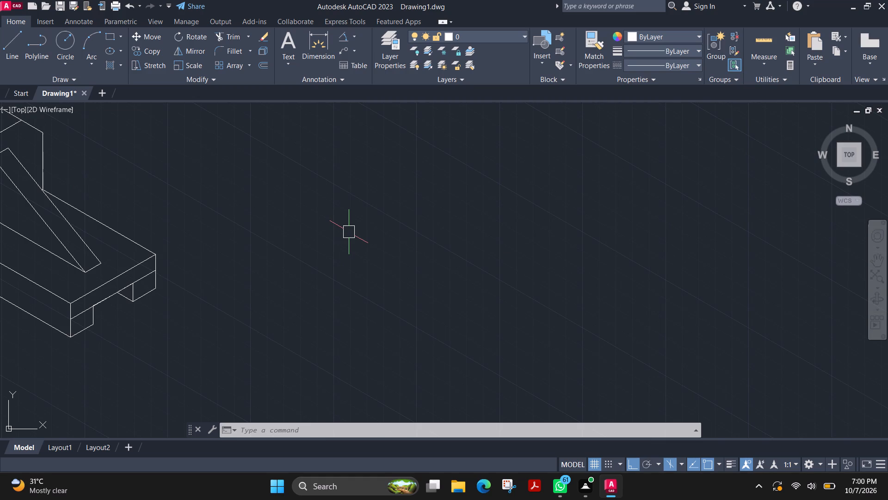
{"action": "middle_click_drag", "start_coordinate": [405, 250], "coordinate": [332, 288]}
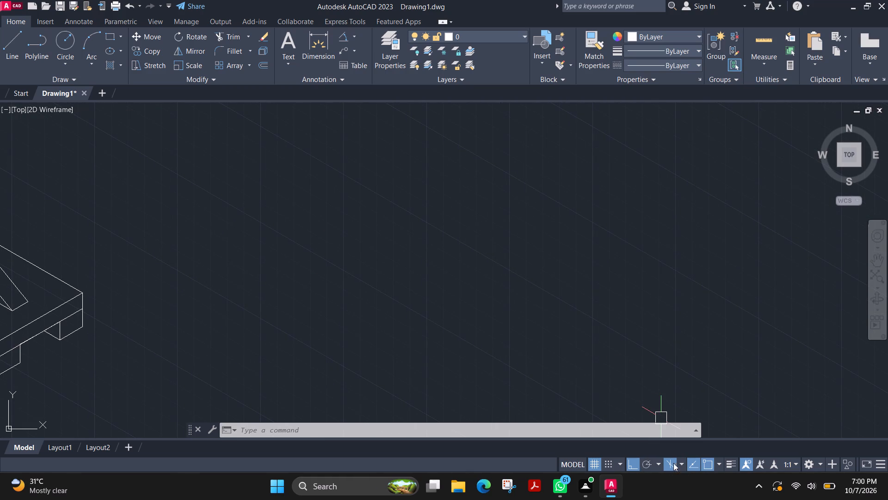
{"action": "left_click", "coordinate": [671, 462]}
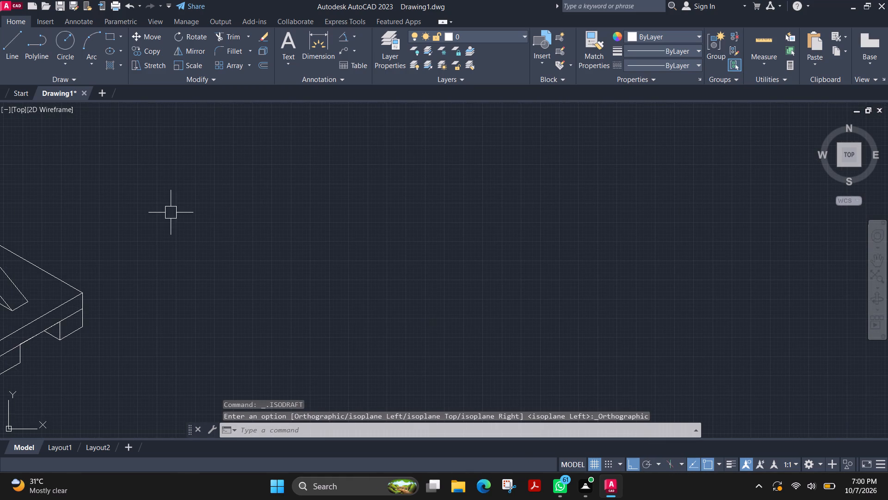
With ortho on, draw a rectangle from lines, 64 mm wide and 75 mm high, beside the isometric object.
{"action": "left_click", "coordinate": [12, 47]}
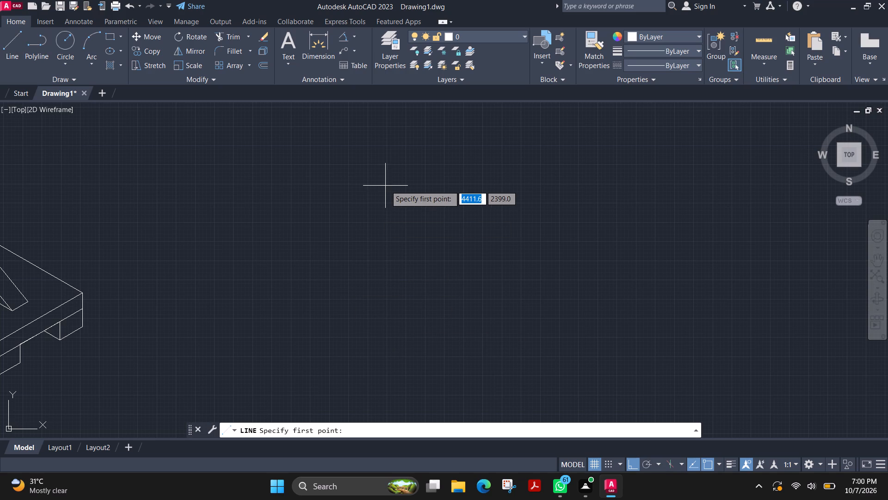
{"action": "middle_click_drag", "start_coordinate": [425, 184], "coordinate": [362, 191]}
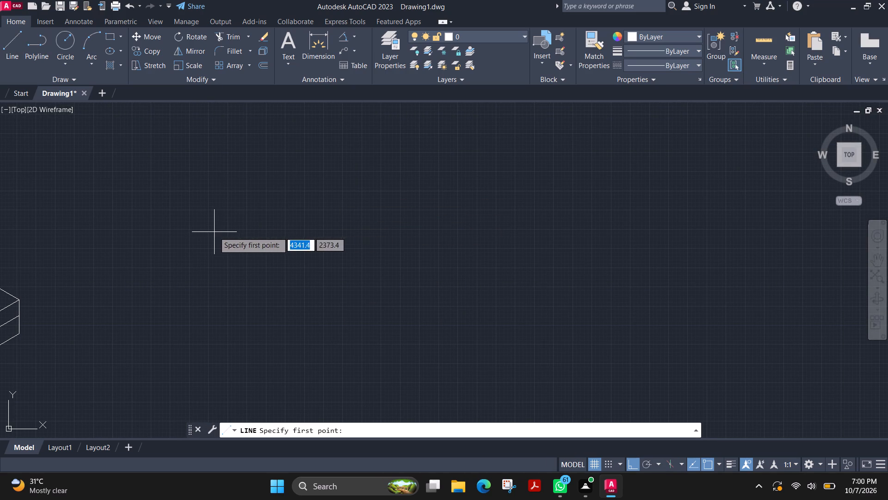
{"action": "middle_click_drag", "start_coordinate": [214, 232], "coordinate": [299, 234]}
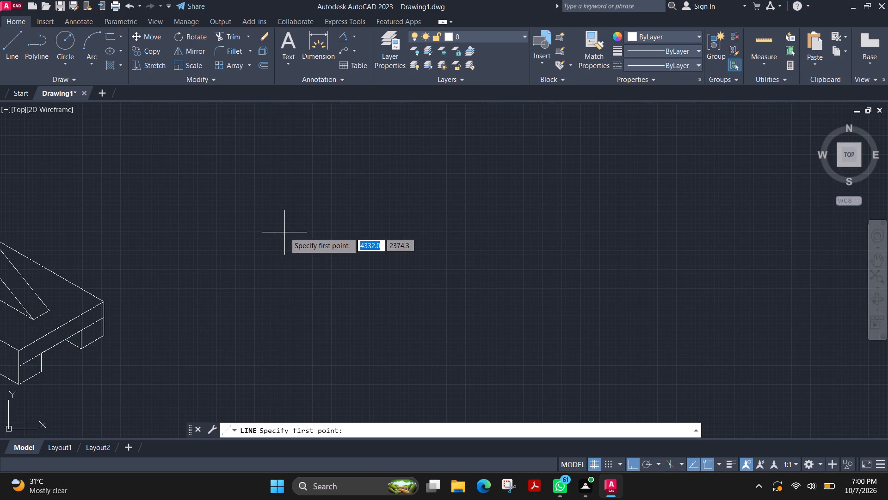
{"action": "left_click", "coordinate": [273, 232]}
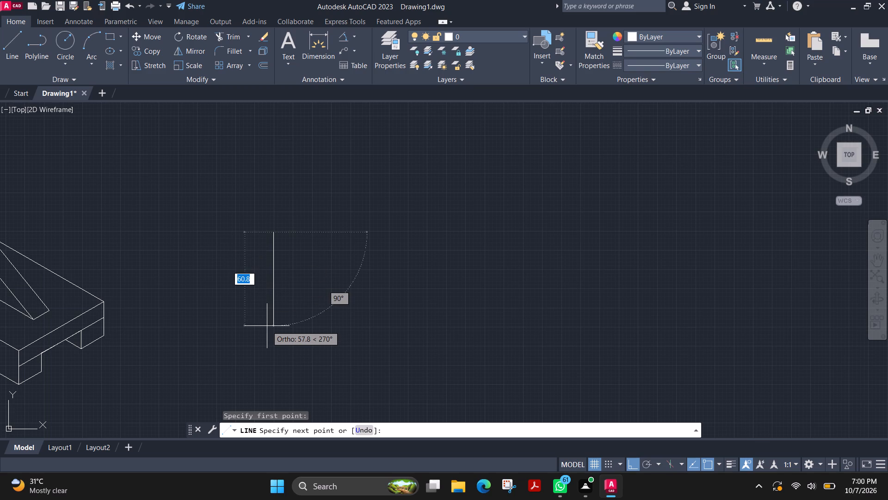
{"action": "scroll", "coordinate": [267, 326], "scroll_direction": "up", "scroll_amount": 4}
{"action": "scroll", "coordinate": [267, 326], "scroll_direction": "down", "scroll_amount": 2}
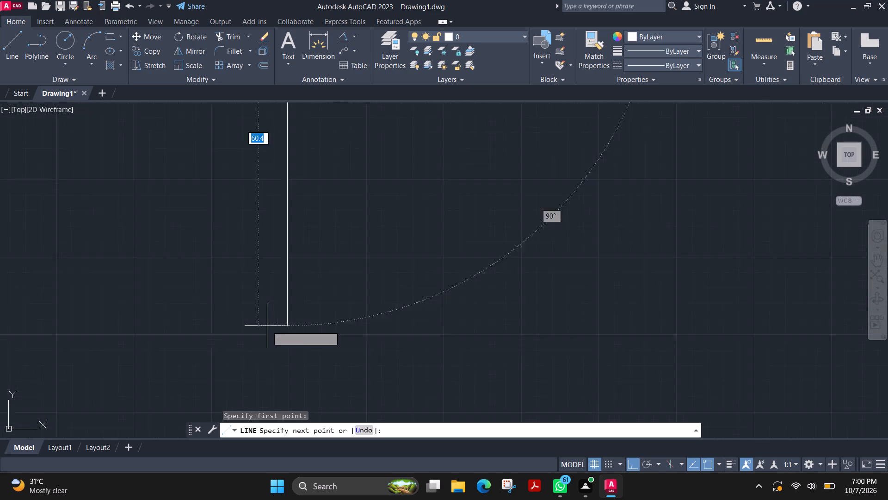
{"action": "scroll", "coordinate": [267, 326], "scroll_direction": "down", "scroll_amount": 2}
{"action": "middle_click_drag", "start_coordinate": [267, 326], "coordinate": [295, 292]}
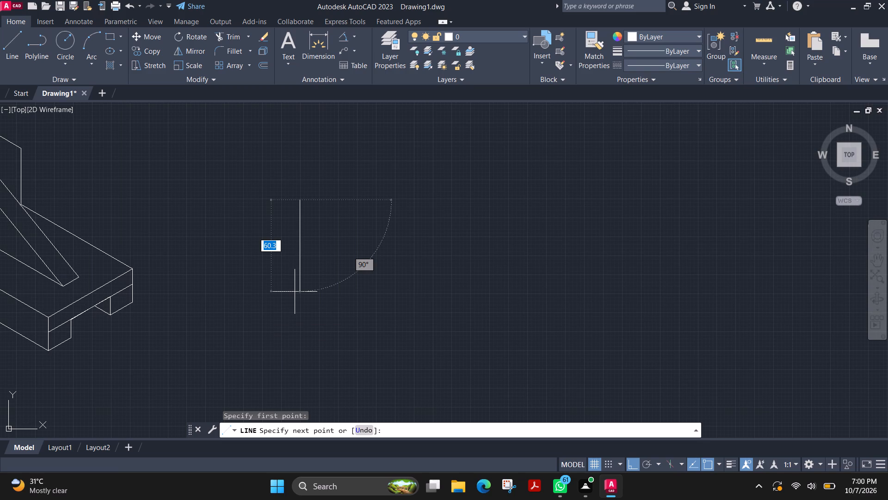
{"action": "type", "text": "75"}
{"action": "key", "text": "Return"}
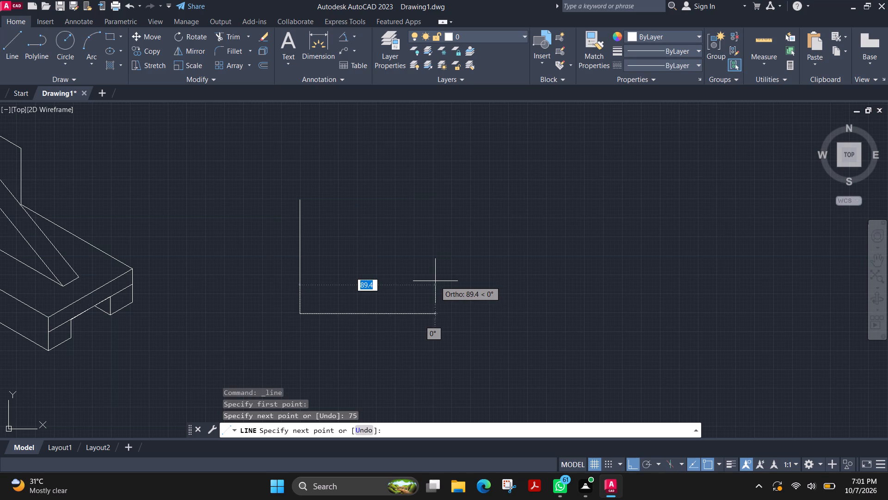
{"action": "type", "text": "64"}
{"action": "key", "text": "Return"}
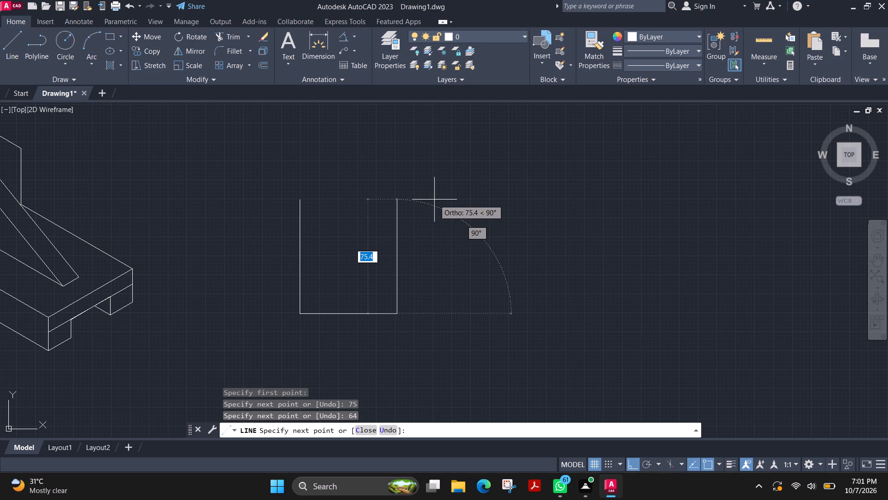
{"action": "type", "text": "75"}
{"action": "key", "text": "Return"}
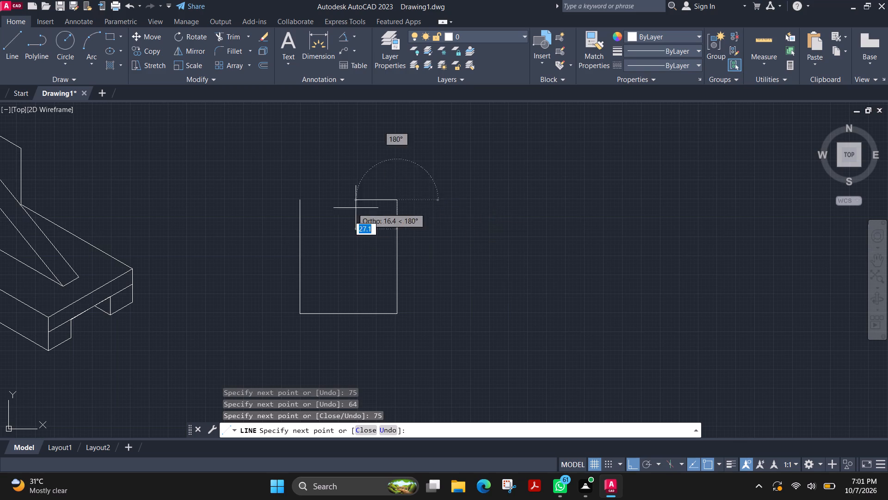
{"action": "left_click", "coordinate": [297, 201]}
{"action": "key", "text": "Escape"}
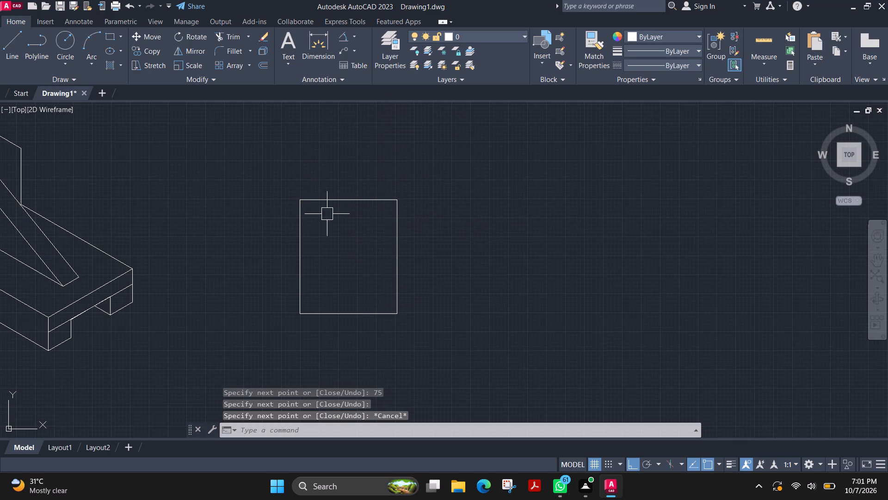
Mark 16 mm from the rectangle's upper-left corner on both its left side and top edge, each with a short outward line.
{"action": "key", "text": "space"}
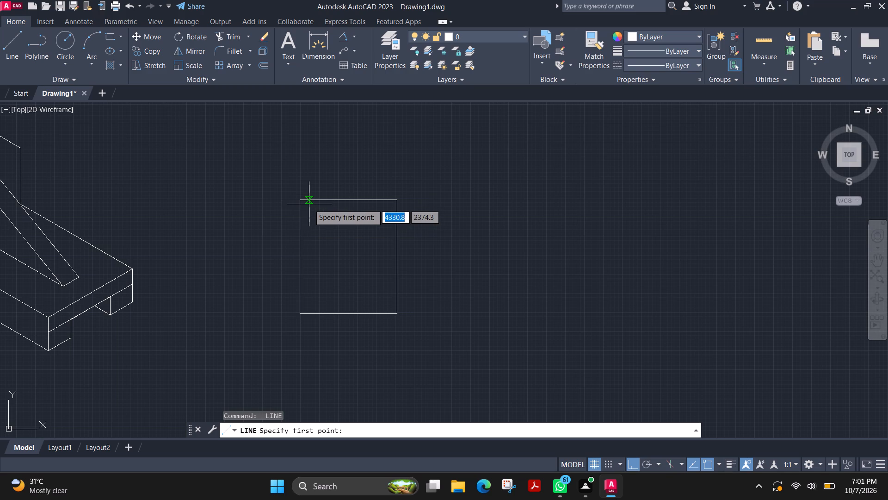
{"action": "scroll", "coordinate": [302, 199], "scroll_direction": "up", "scroll_amount": 1}
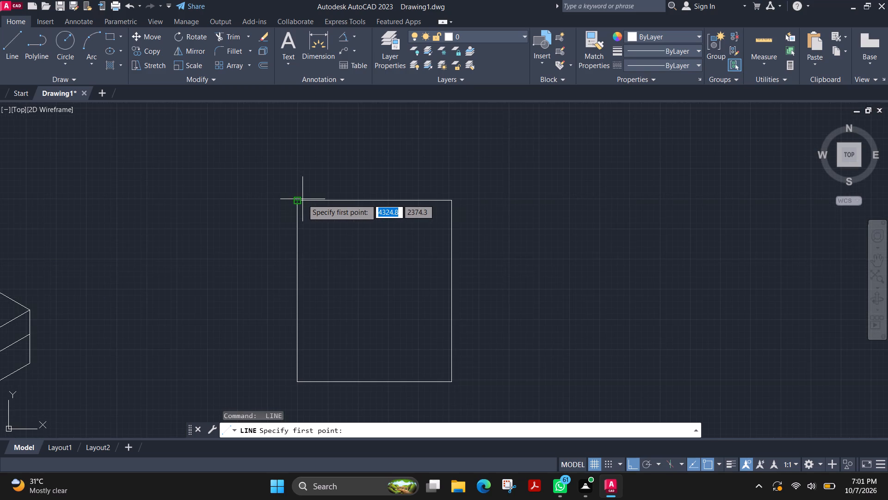
{"action": "left_click", "coordinate": [296, 199]}
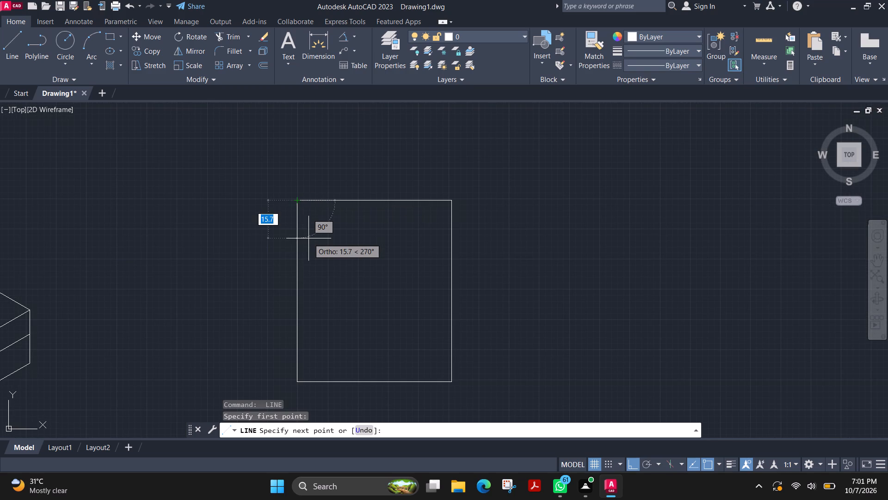
{"action": "key", "text": "1"}
{"action": "key", "text": "6"}
{"action": "key", "text": "Return"}
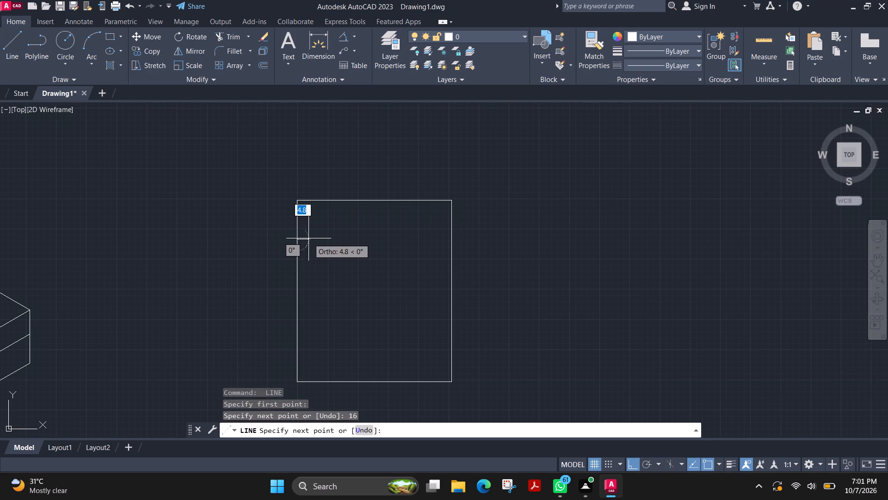
{"action": "left_click", "coordinate": [276, 243]}
{"action": "key", "text": "Escape"}
{"action": "key", "text": "space"}
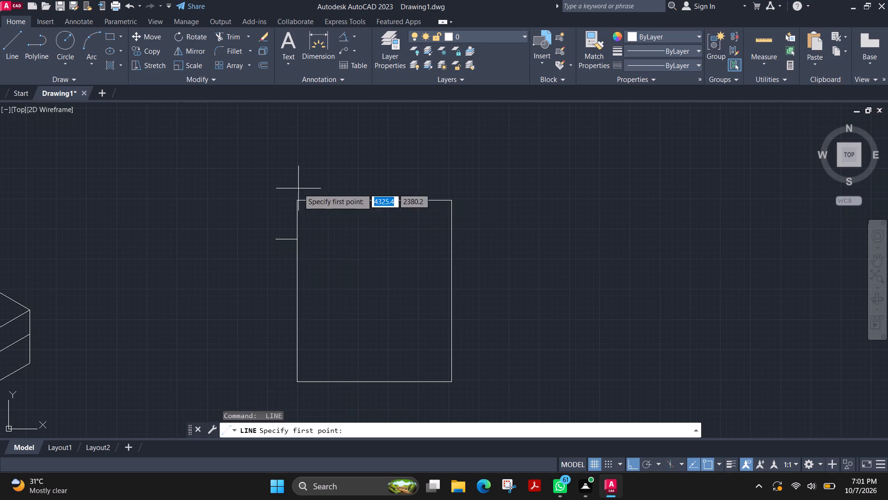
{"action": "left_click", "coordinate": [297, 203]}
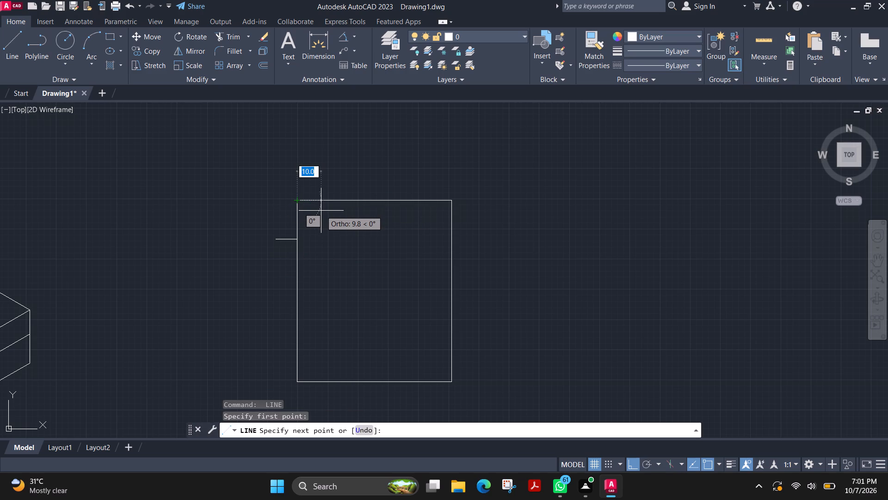
{"action": "type", "text": "16"}
{"action": "key", "text": "Return"}
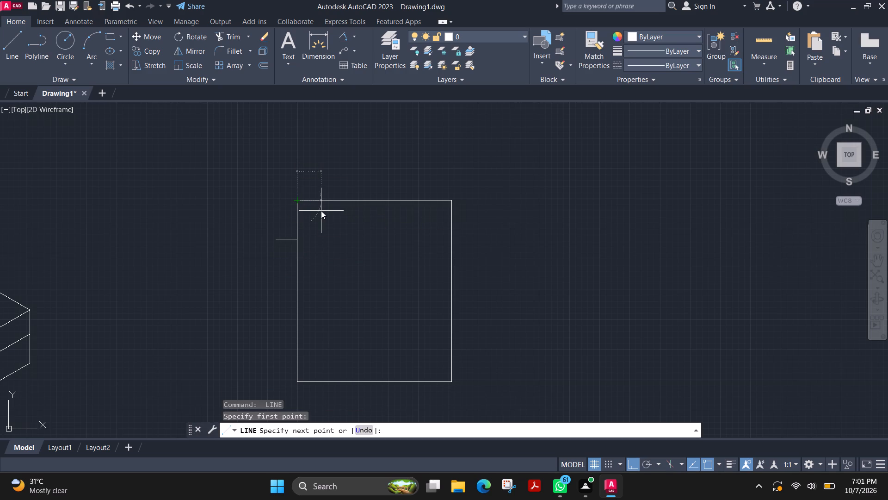
{"action": "left_click", "coordinate": [333, 163]}
{"action": "key", "text": "Escape"}
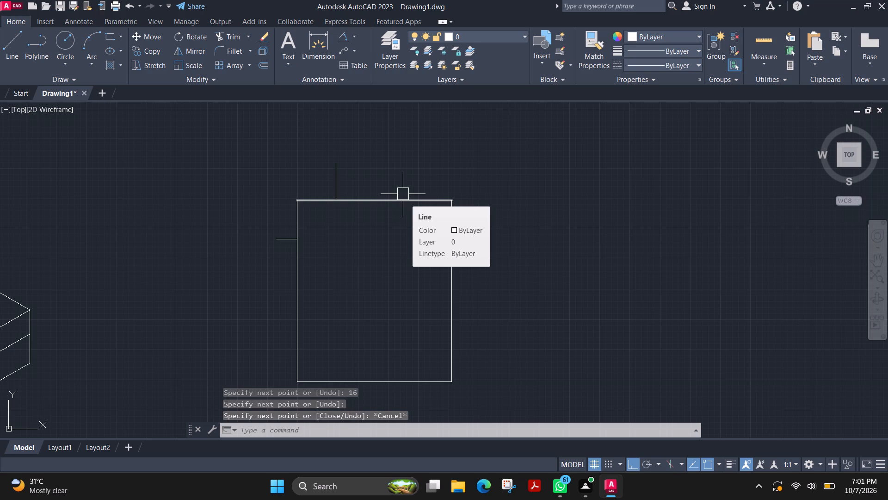
Mark 16 mm from the rectangle's upper-right corner on both its top edge and right side, each with a short outward line.
{"action": "key", "text": "space"}
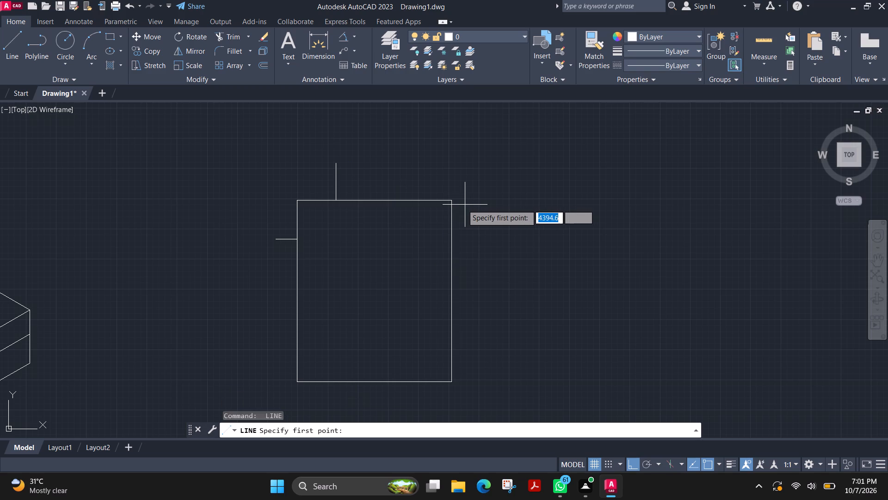
{"action": "left_click", "coordinate": [450, 202]}
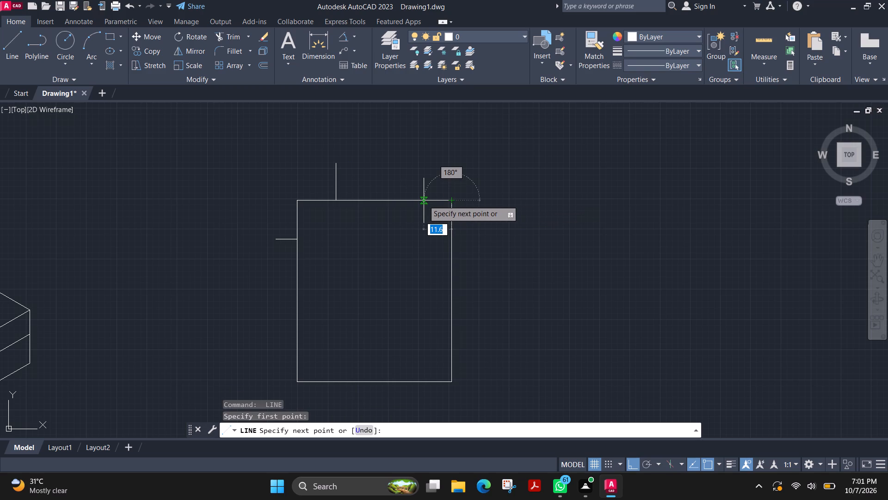
{"action": "type", "text": "16"}
{"action": "key", "text": "Return"}
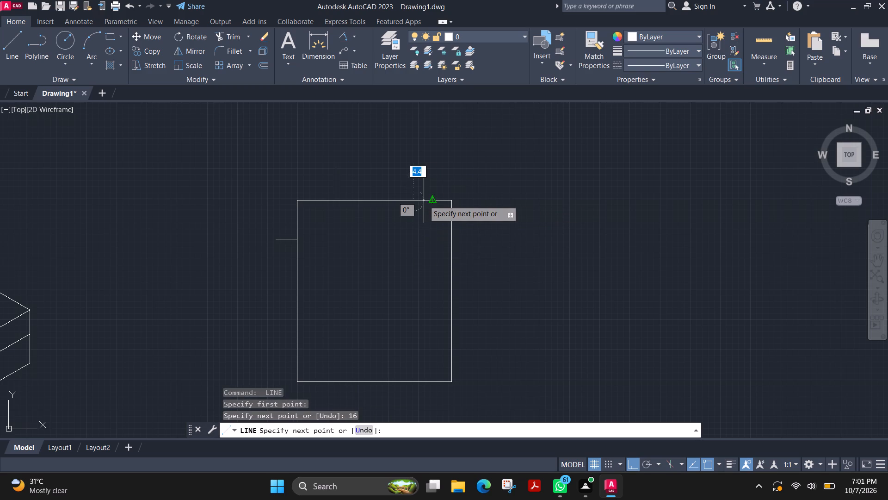
{"action": "left_click", "coordinate": [442, 162]}
{"action": "key", "text": "Escape"}
{"action": "key", "text": "space"}
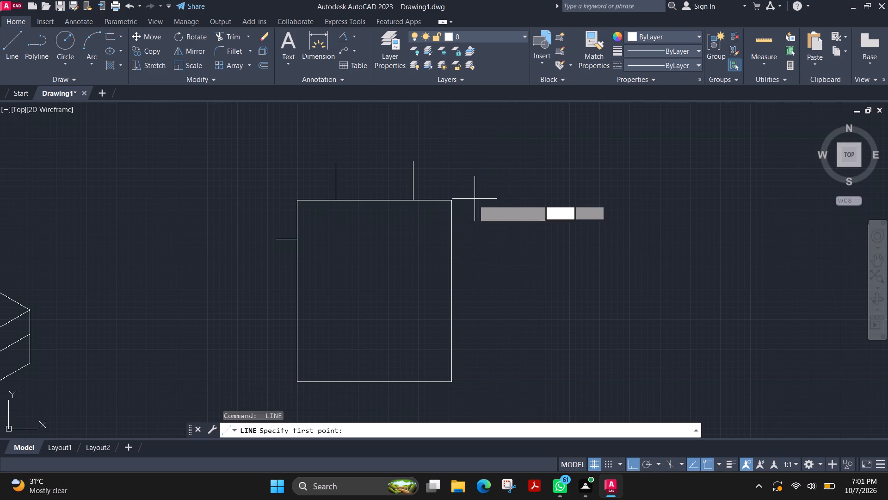
{"action": "left_click", "coordinate": [449, 200]}
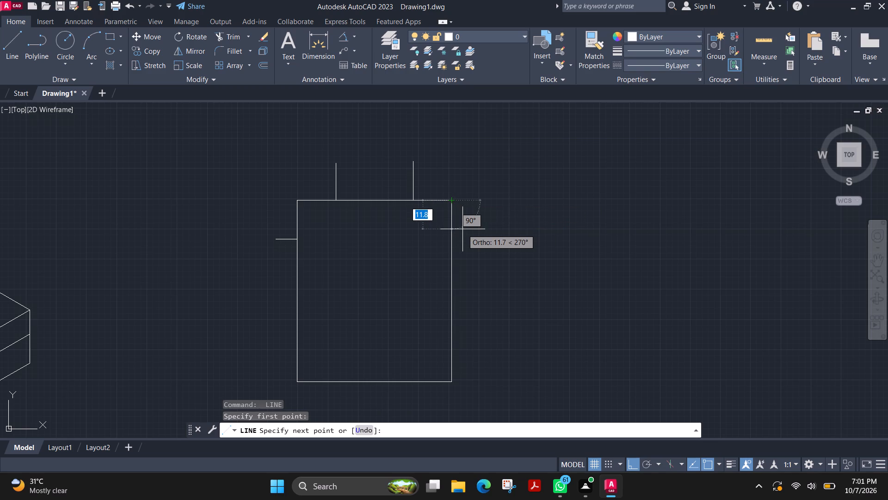
{"action": "type", "text": "16"}
{"action": "key", "text": "Return"}
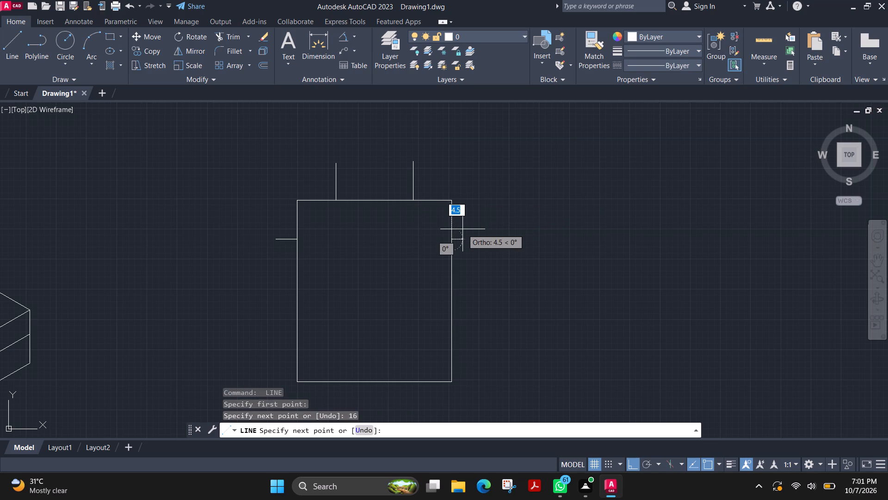
{"action": "left_click", "coordinate": [479, 232]}
{"action": "key", "text": "Escape"}
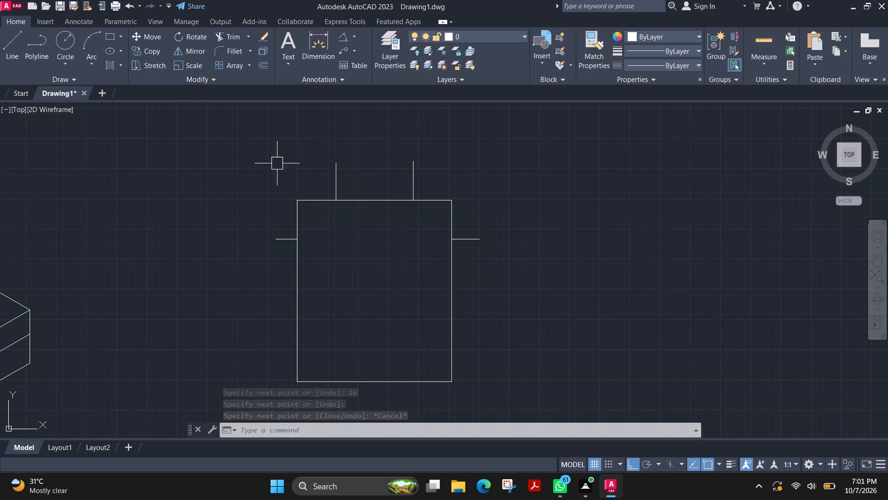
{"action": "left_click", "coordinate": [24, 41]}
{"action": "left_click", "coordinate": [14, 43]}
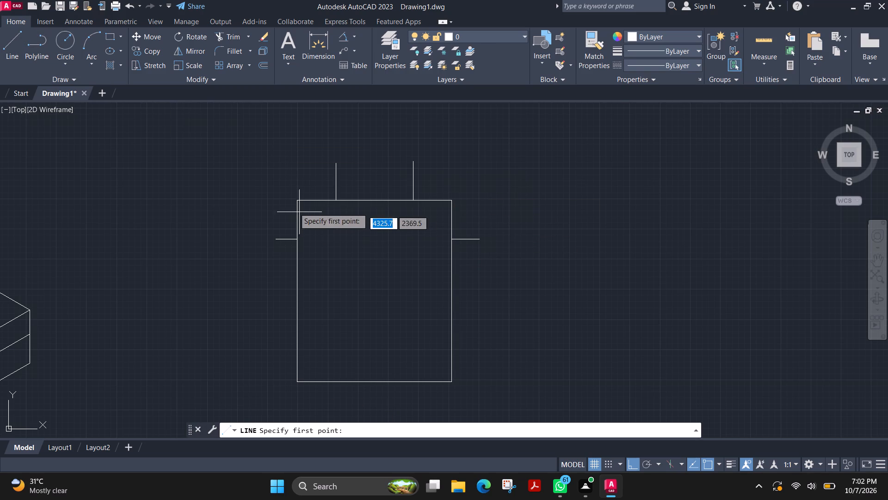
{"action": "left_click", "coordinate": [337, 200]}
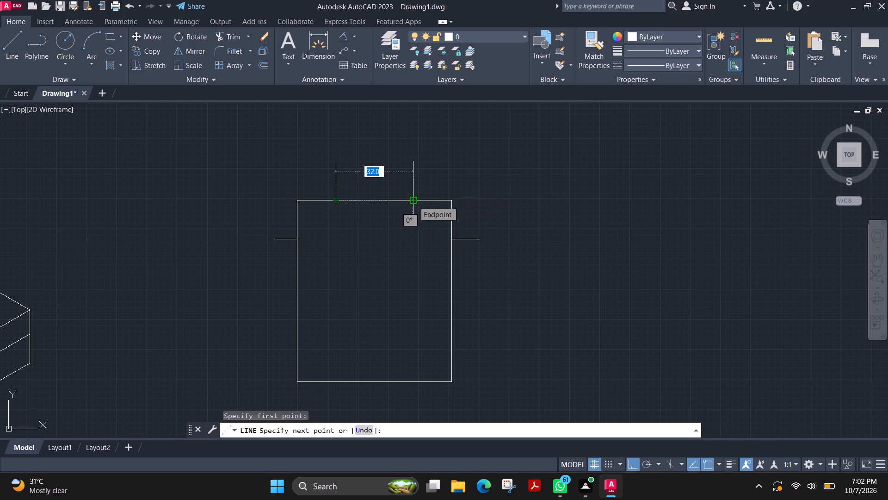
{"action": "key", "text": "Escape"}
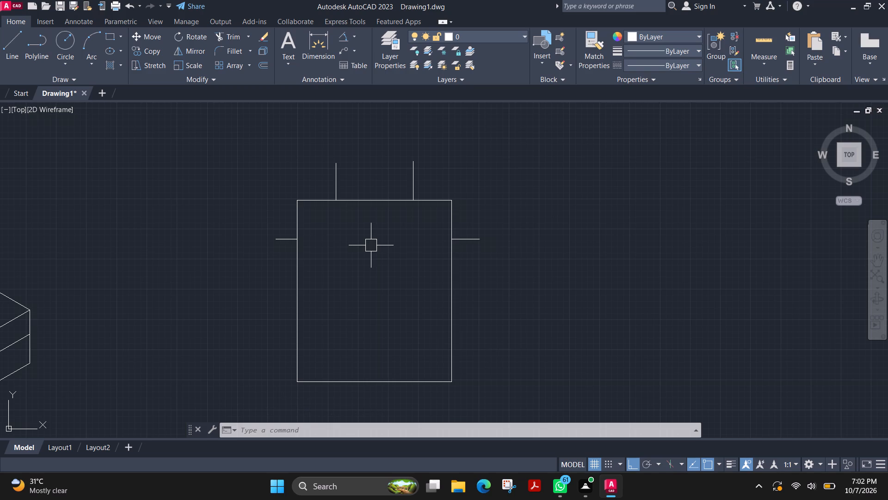
Draw a horizontal line 22 mm above the rectangle's bottom edge, from its left side to well past its right side, about 212 mm long.
{"action": "key", "text": "space"}
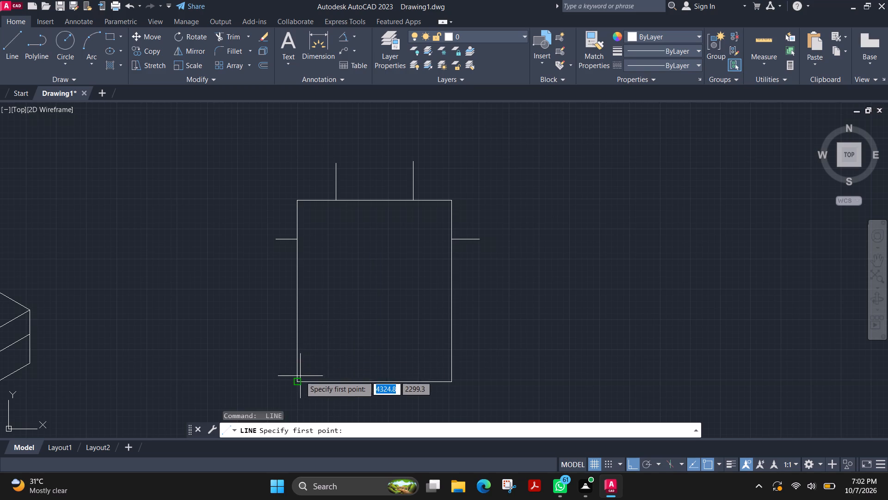
{"action": "left_click", "coordinate": [297, 381]}
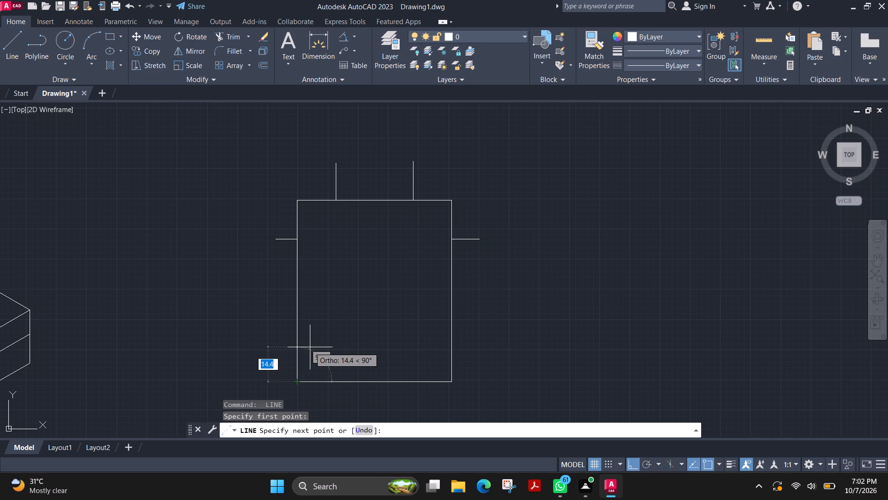
{"action": "type", "text": "22"}
{"action": "key", "text": "Return"}
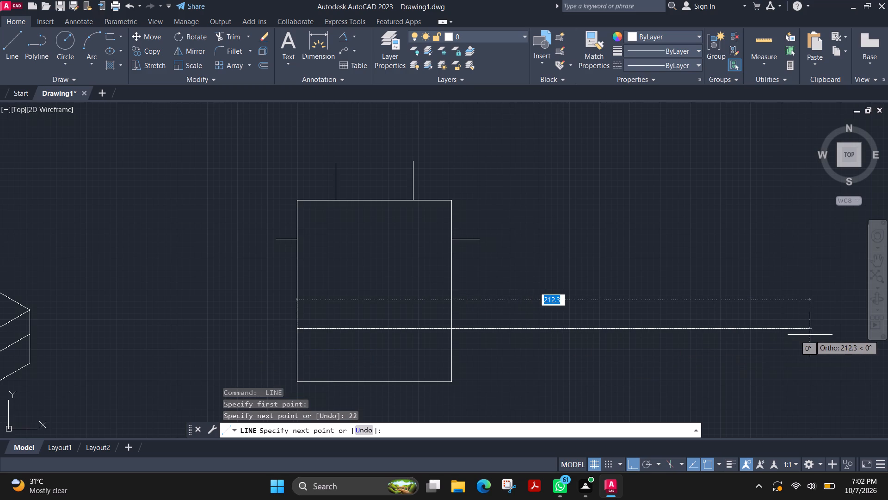
{"action": "left_click", "coordinate": [810, 335]}
{"action": "key", "text": "Escape"}
Draw a second horizontal line 12 mm above the rectangle's bottom edge, from its left side to beyond its right side.
{"action": "middle_click_drag", "start_coordinate": [566, 374], "coordinate": [600, 354]}
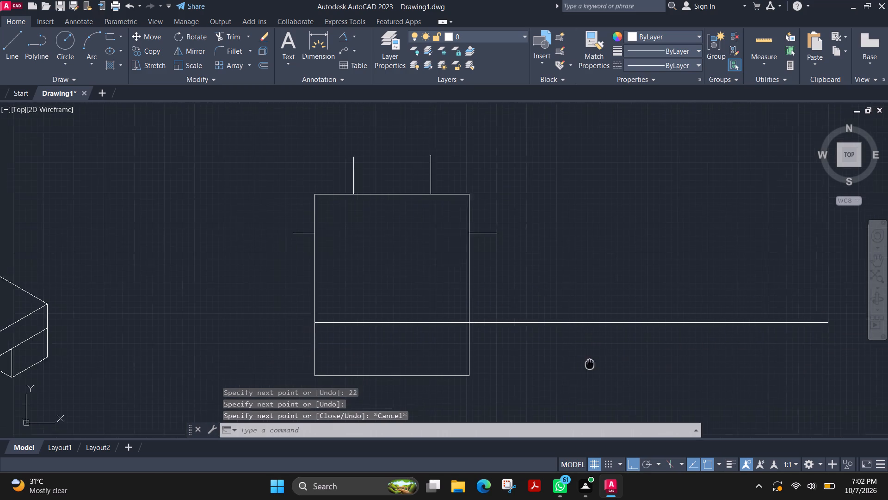
{"action": "middle_click_drag", "start_coordinate": [600, 354], "coordinate": [602, 350]}
{"action": "key", "text": "space"}
{"action": "left_click", "coordinate": [331, 357]}
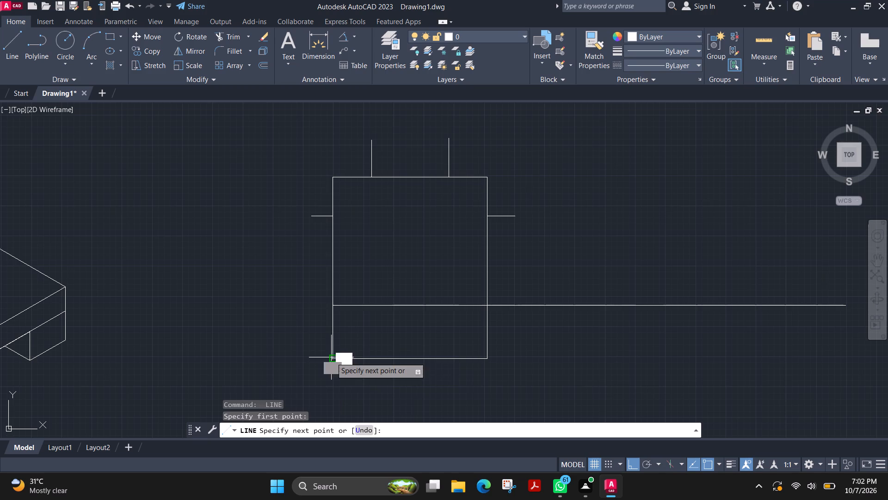
{"action": "type", "text": "12"}
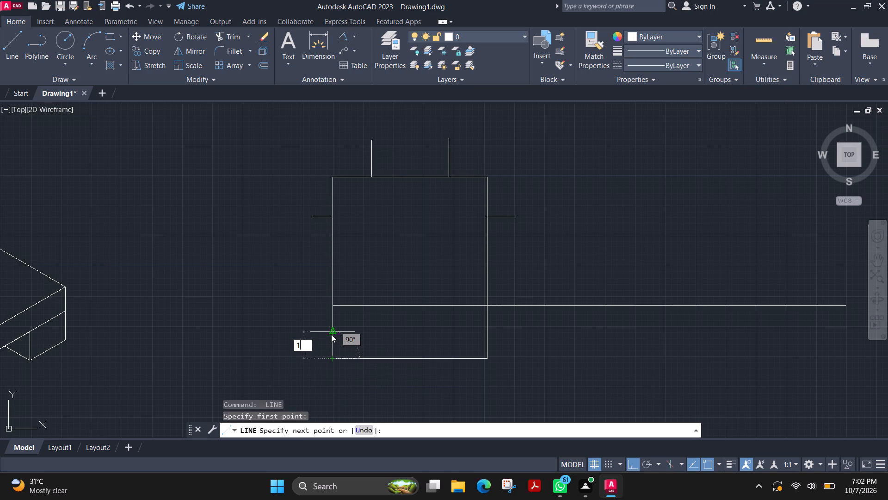
{"action": "key", "text": "Return"}
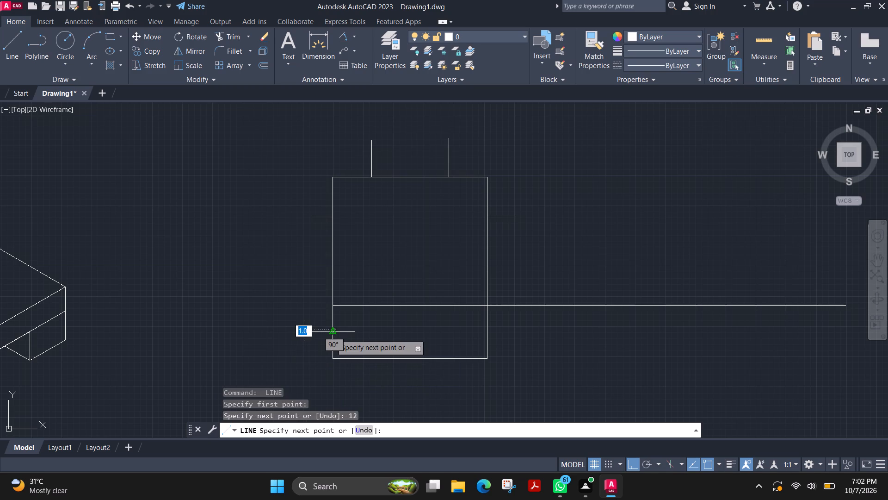
{"action": "left_click", "coordinate": [600, 325]}
{"action": "key", "text": "Escape"}
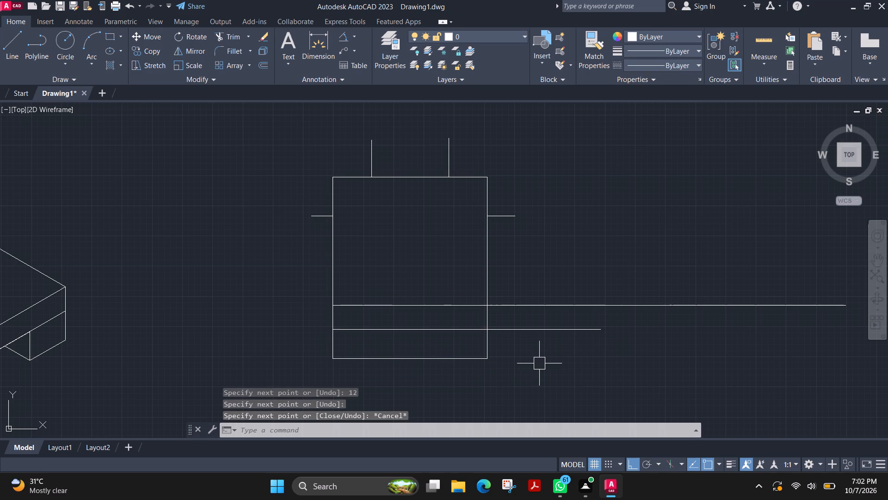
From the bottom edge's midpoint, draw a line up to the 12 mm line, 15 mm left along it, and down past the bottom edge.
{"action": "middle_click_drag", "start_coordinate": [539, 363], "coordinate": [546, 324]}
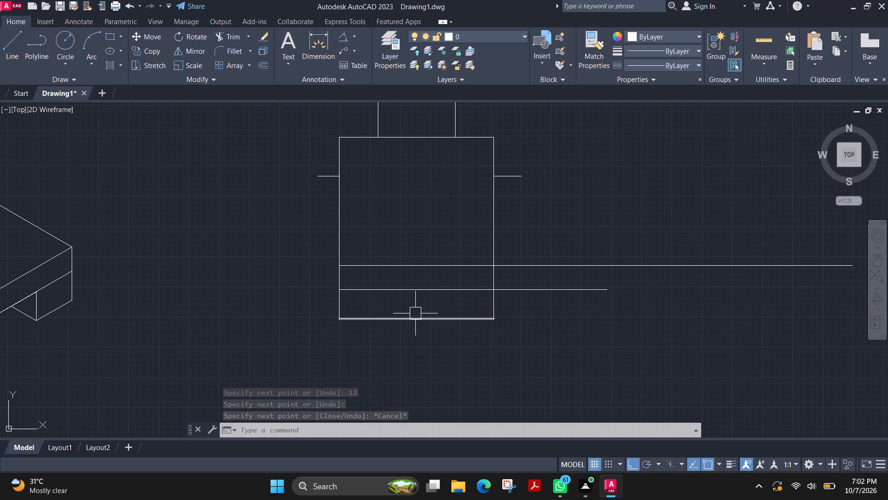
{"action": "key", "text": "space"}
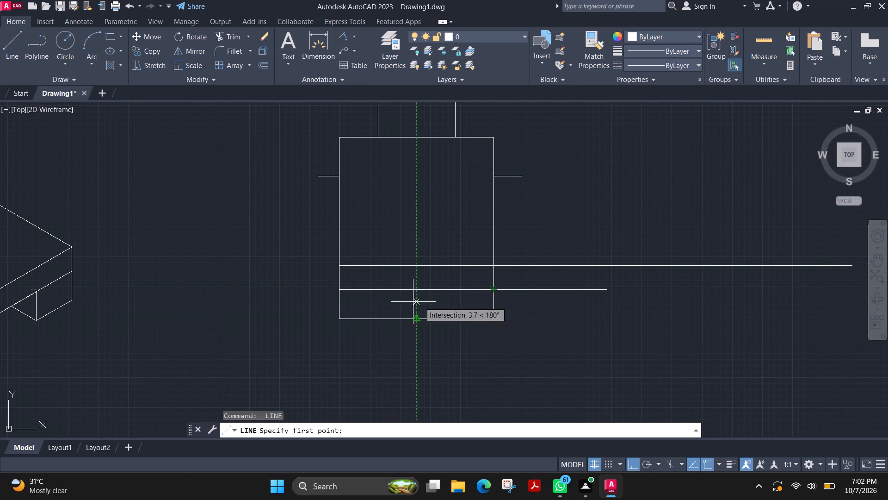
{"action": "left_click", "coordinate": [416, 318]}
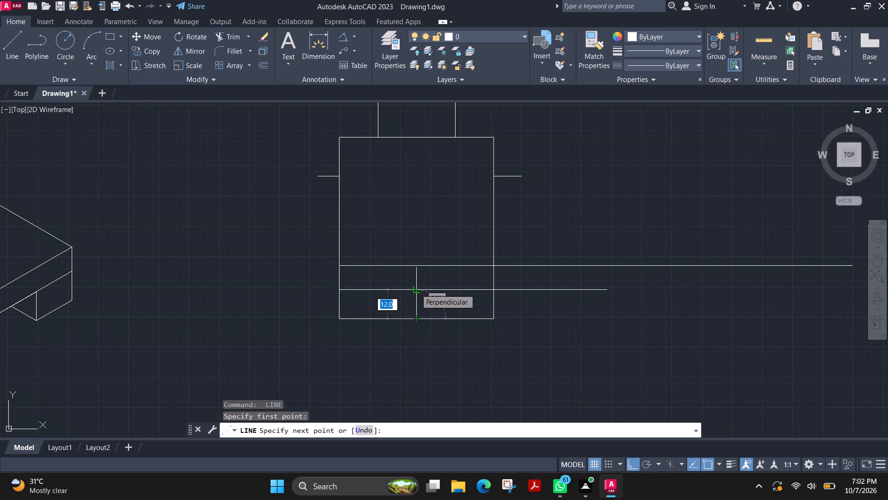
{"action": "left_click", "coordinate": [416, 289]}
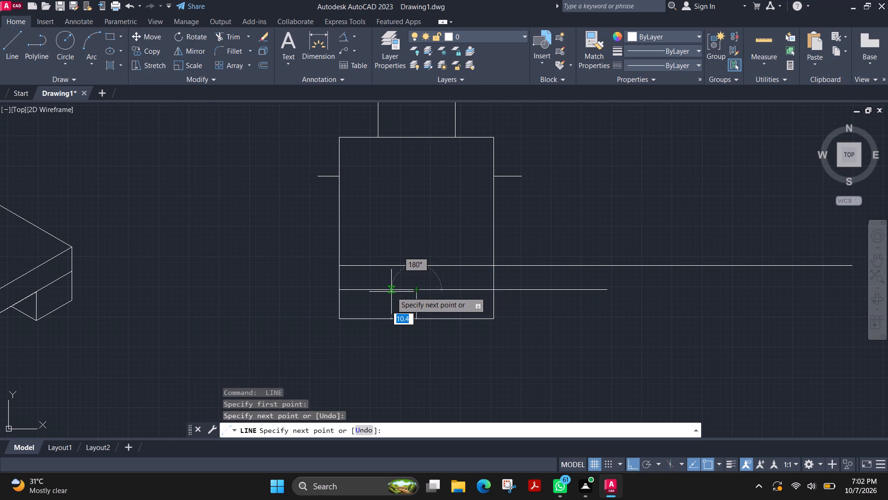
{"action": "type", "text": "15"}
{"action": "key", "text": "Return"}
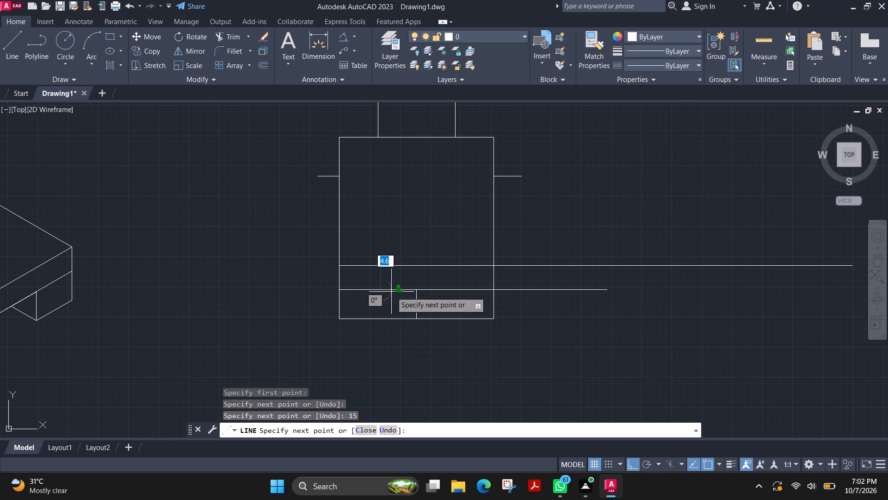
{"action": "left_click", "coordinate": [397, 352]}
{"action": "key", "text": "Escape"}
From the short centre line's upper end, draw a line 15 mm right and then about 25 mm down past the bottom edge.
{"action": "key", "text": "space"}
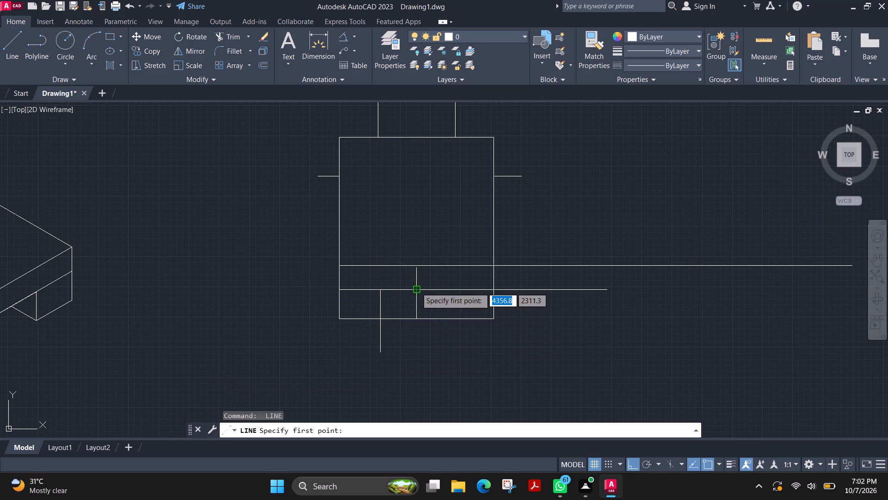
{"action": "left_click", "coordinate": [416, 287]}
{"action": "type", "text": "15"}
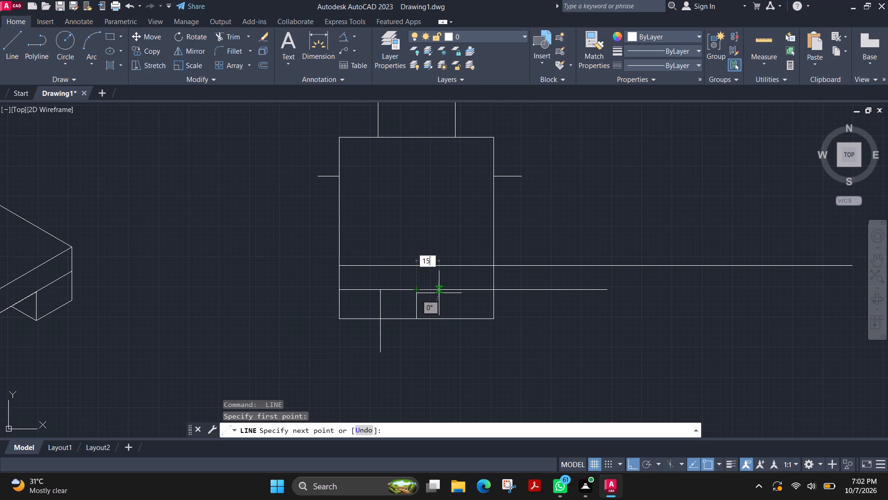
{"action": "key", "text": "Return"}
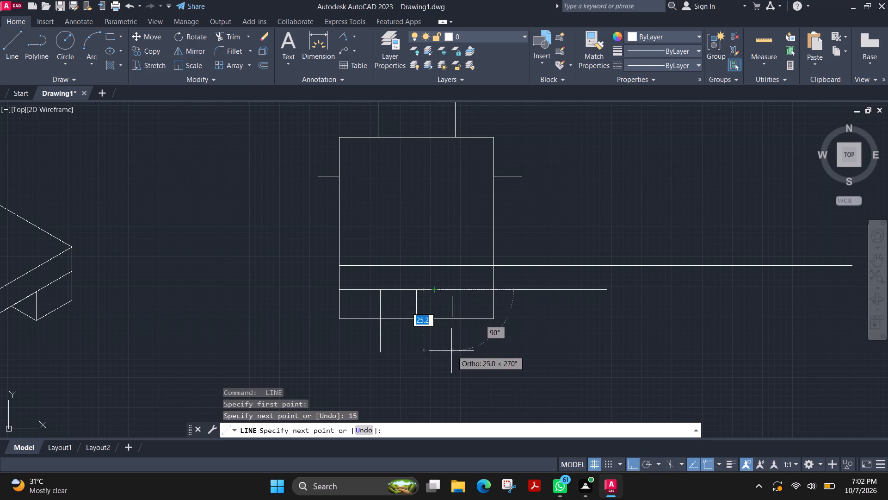
{"action": "left_click", "coordinate": [451, 351]}
{"action": "key", "text": "Escape"}
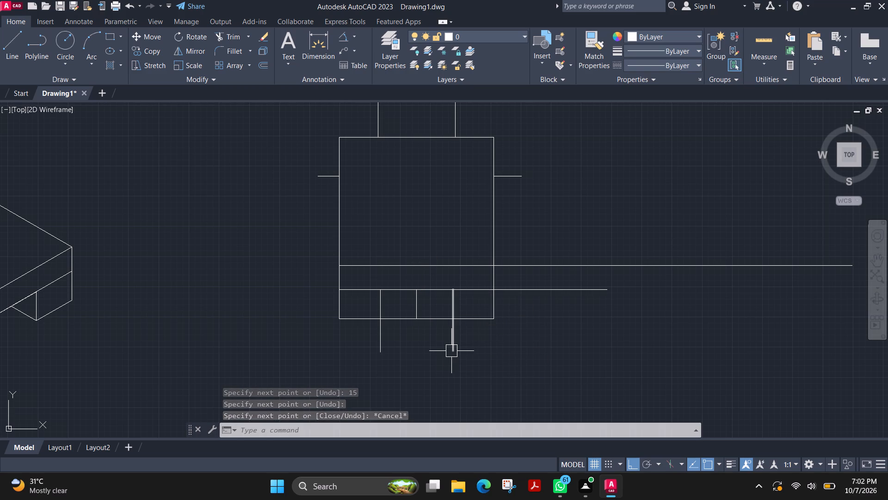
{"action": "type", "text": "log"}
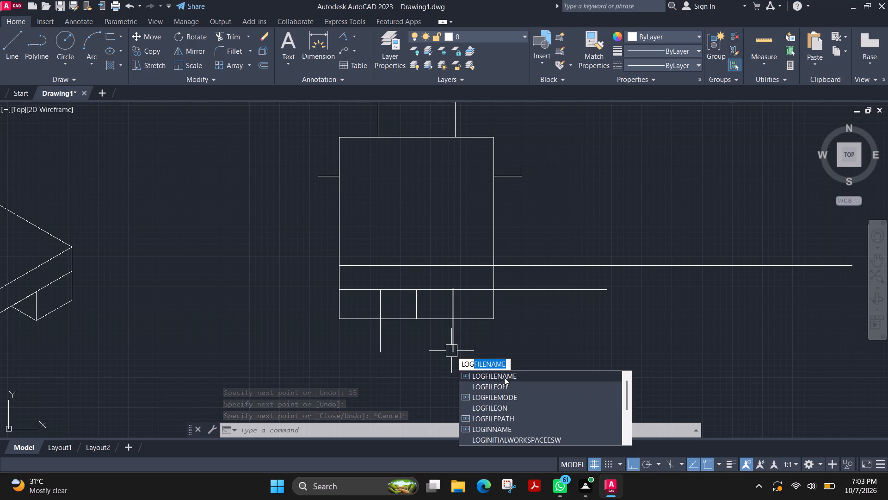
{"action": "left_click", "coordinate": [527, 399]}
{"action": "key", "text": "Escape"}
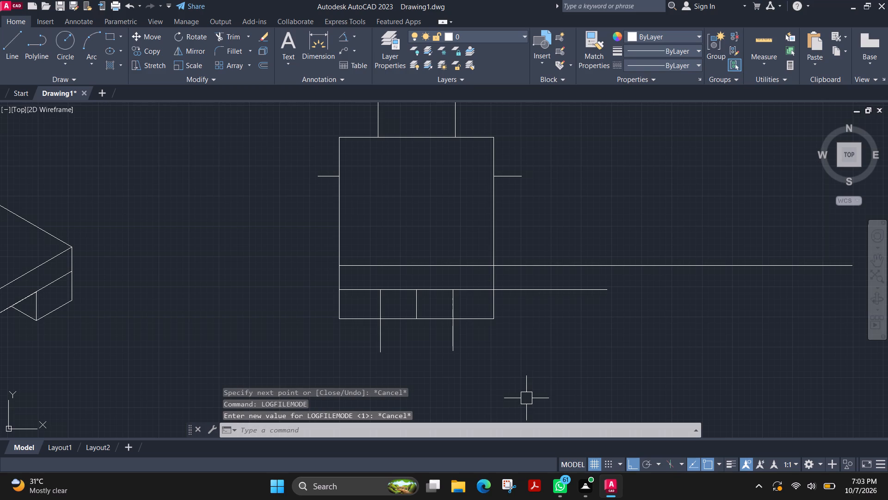
Check the log file setting in the Open and Save options and turn on log file recording with LOGFILEON.
{"action": "type", "text": "op"}
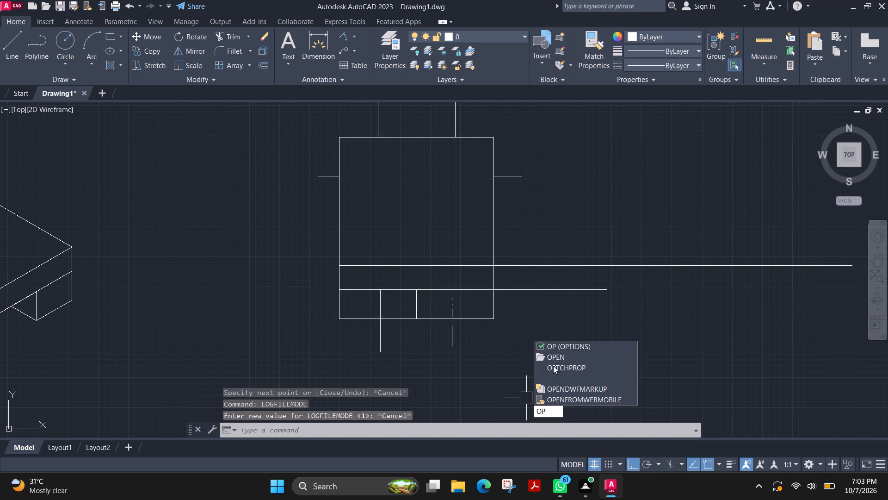
{"action": "left_click", "coordinate": [570, 345]}
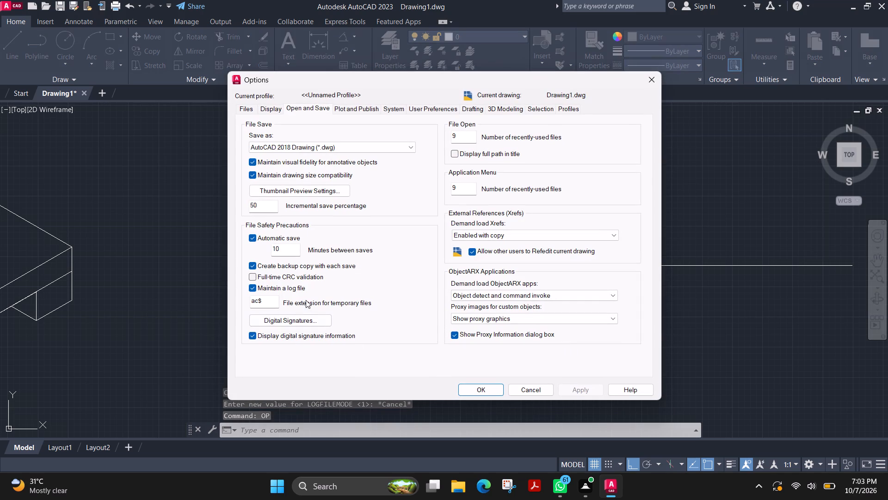
{"action": "left_click", "coordinate": [485, 390]}
{"action": "type", "text": "lo"}
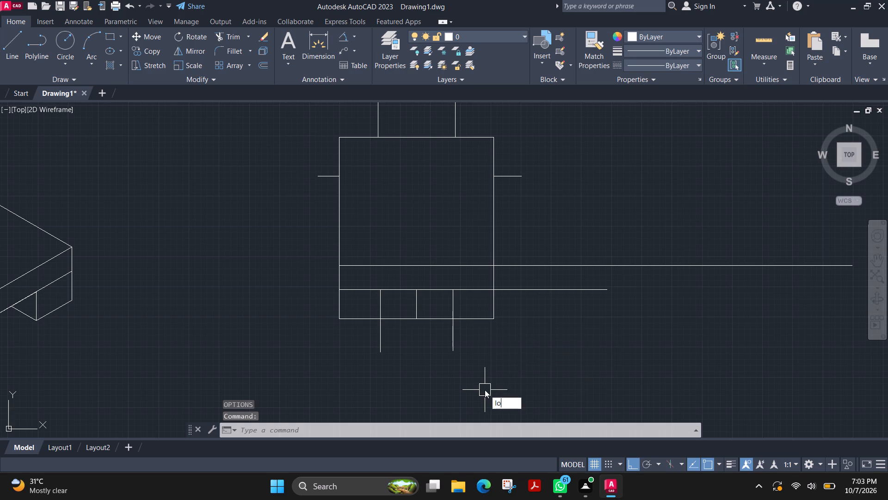
{"action": "key", "text": "g"}
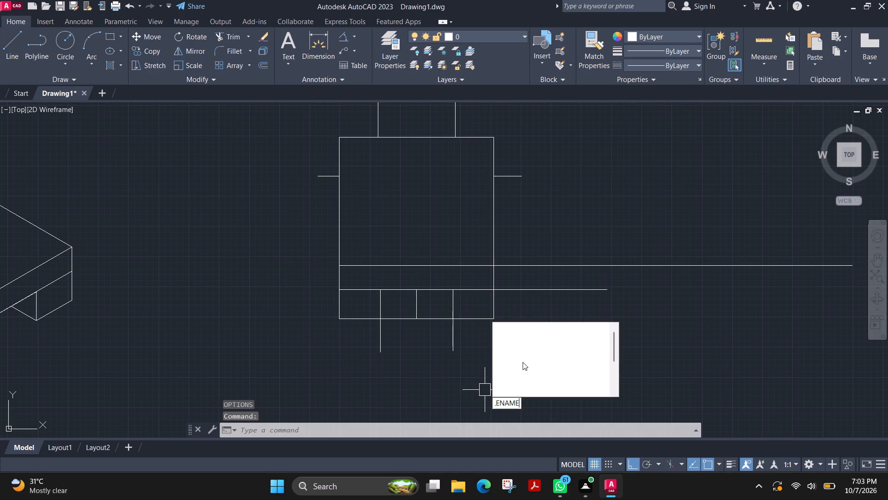
{"action": "left_click", "coordinate": [555, 357]}
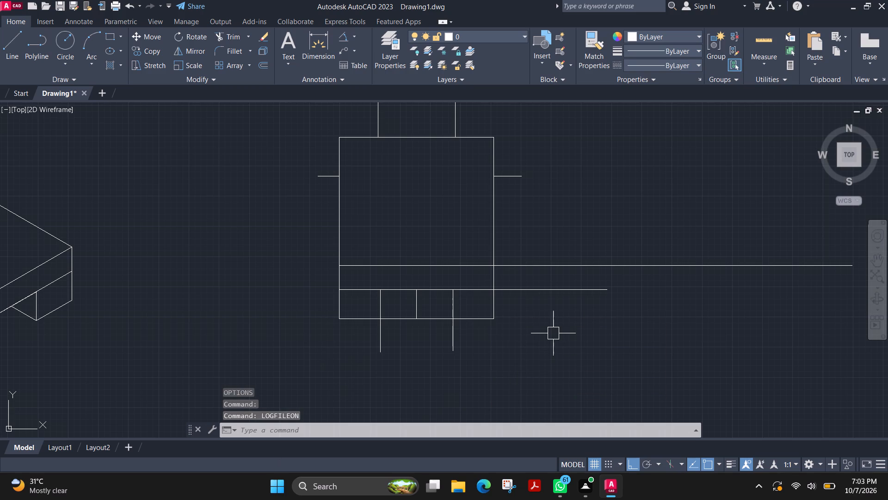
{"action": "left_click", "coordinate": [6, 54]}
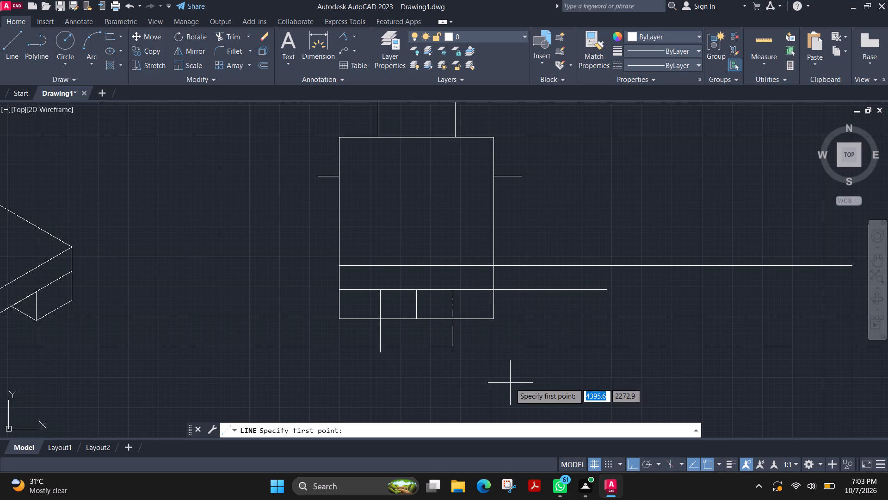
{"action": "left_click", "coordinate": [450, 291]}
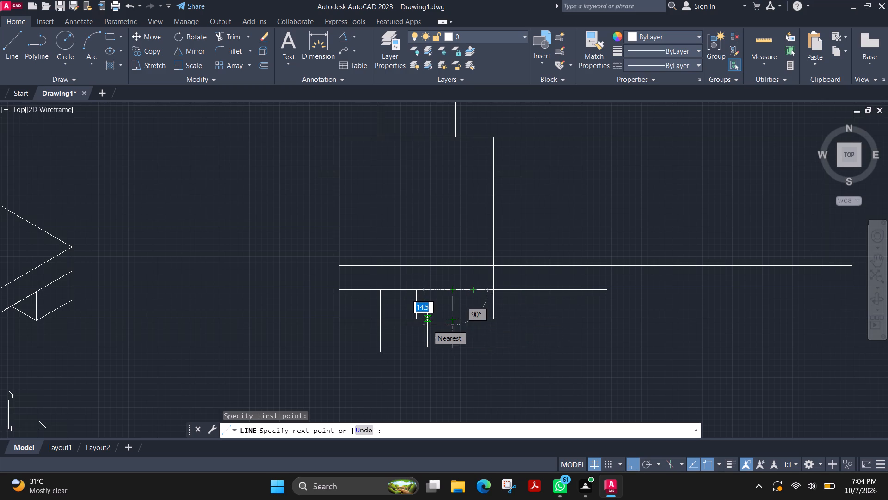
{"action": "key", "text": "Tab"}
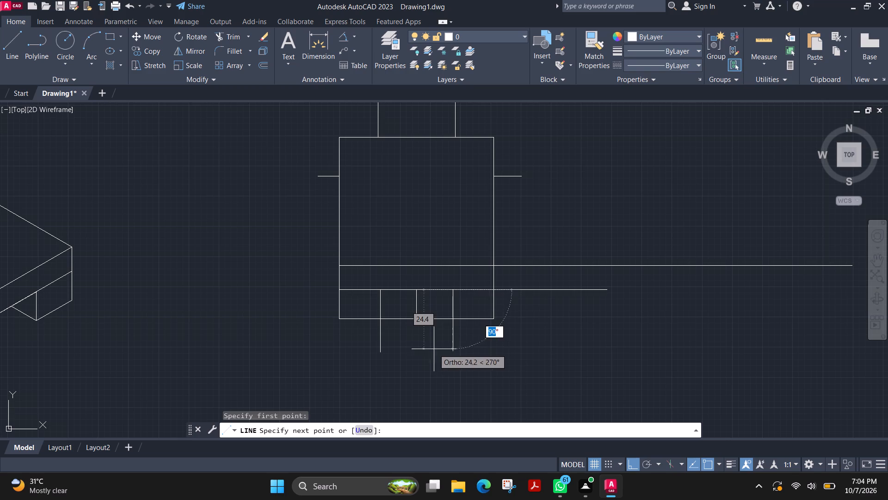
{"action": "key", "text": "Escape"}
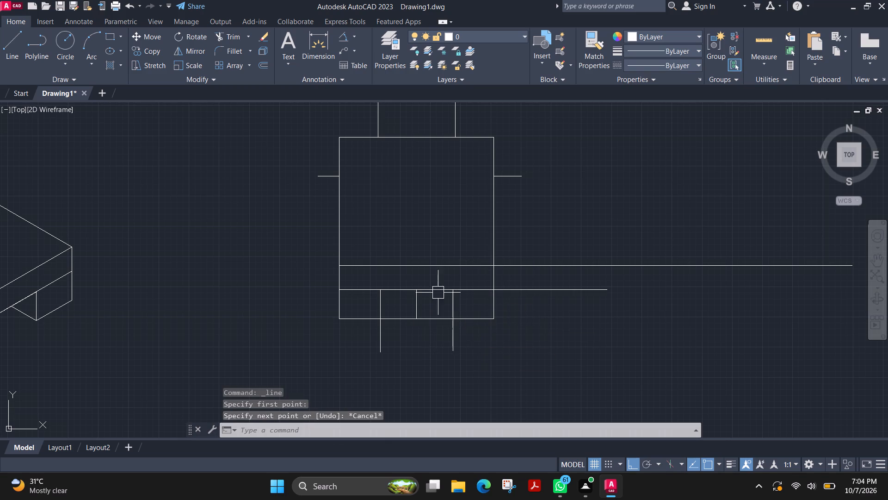
Extend the short centre line with a vertical line from its upper end to just above the 22 mm horizontal line.
{"action": "scroll", "coordinate": [418, 271], "scroll_direction": "up", "scroll_amount": 1}
{"action": "middle_click_drag", "start_coordinate": [413, 230], "coordinate": [413, 272]}
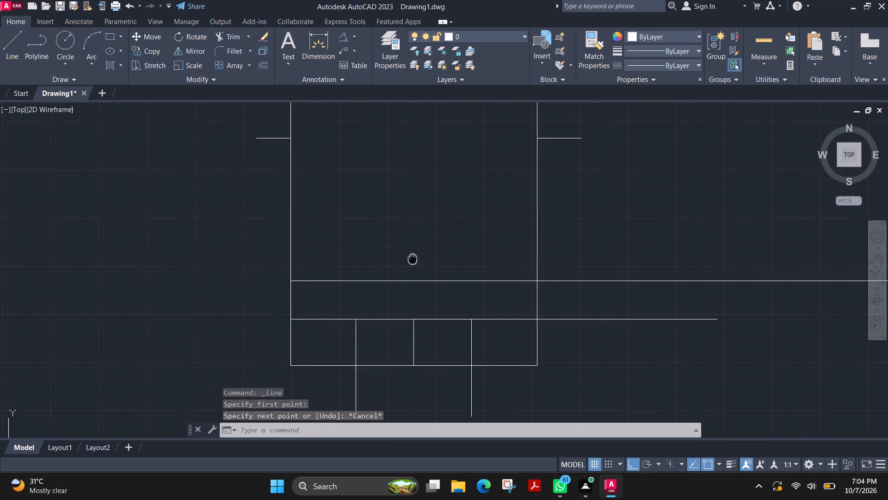
{"action": "middle_click_drag", "start_coordinate": [413, 272], "coordinate": [404, 301]}
{"action": "scroll", "coordinate": [401, 302], "scroll_direction": "down", "scroll_amount": 1}
{"action": "left_click", "coordinate": [7, 54]}
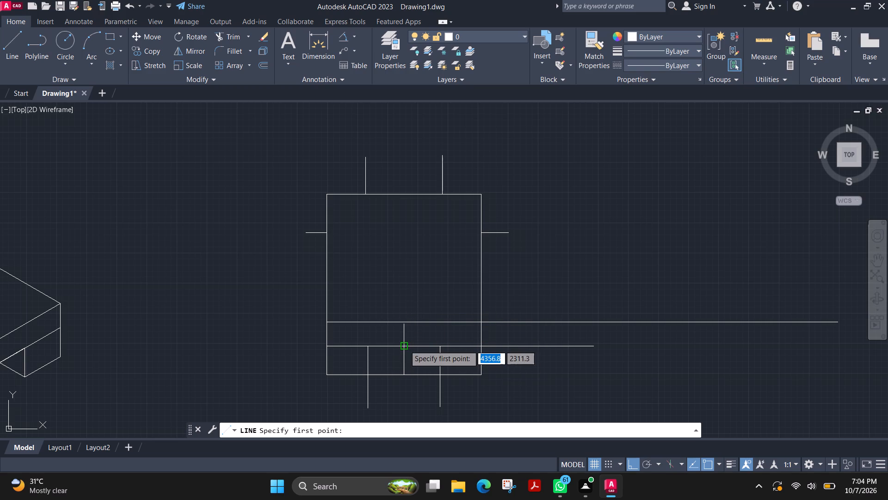
{"action": "left_click", "coordinate": [405, 345]}
{"action": "left_click", "coordinate": [402, 310]}
{"action": "key", "text": "Escape"}
Draw a 12 mm wide, 40 mm high slot outline standing on the 22 mm line, centred on the vertical centre line.
{"action": "key", "text": "space"}
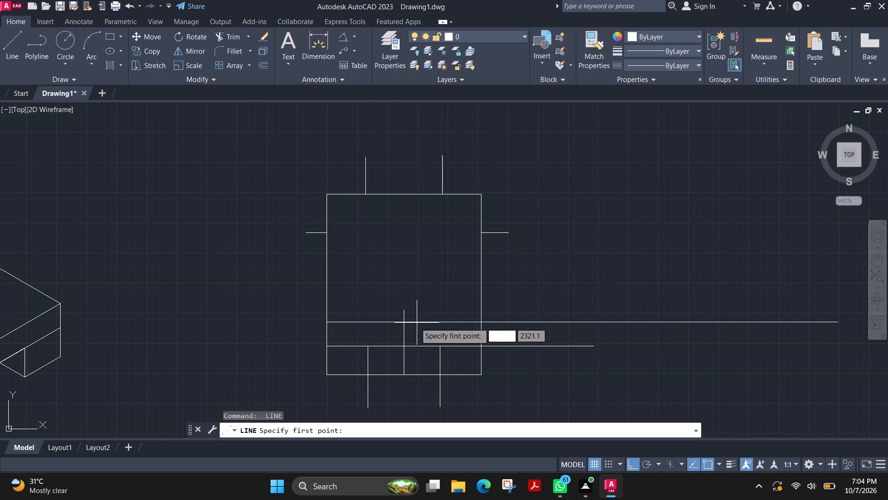
{"action": "left_click", "coordinate": [403, 322]}
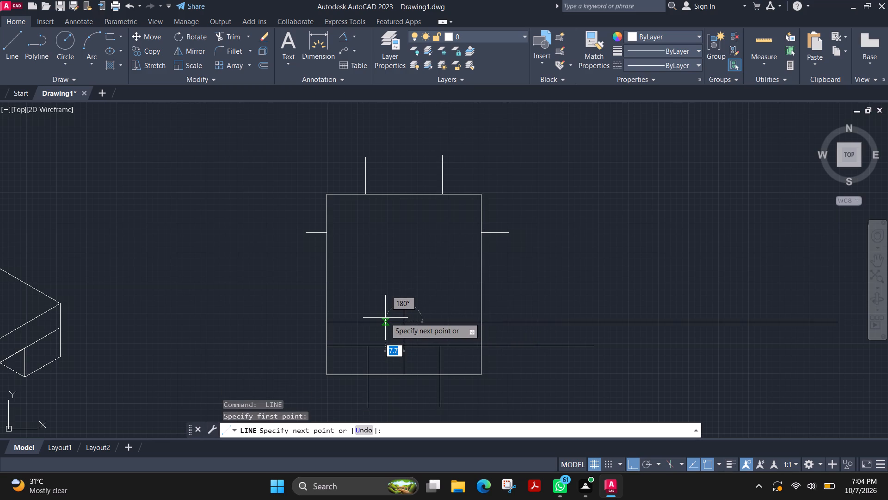
{"action": "key", "text": "6"}
{"action": "key", "text": "Return"}
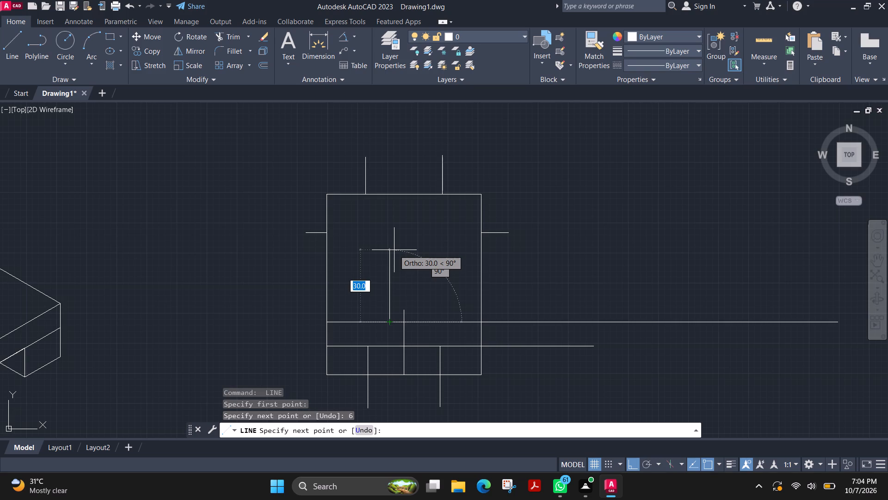
{"action": "type", "text": "40"}
{"action": "key", "text": "Return"}
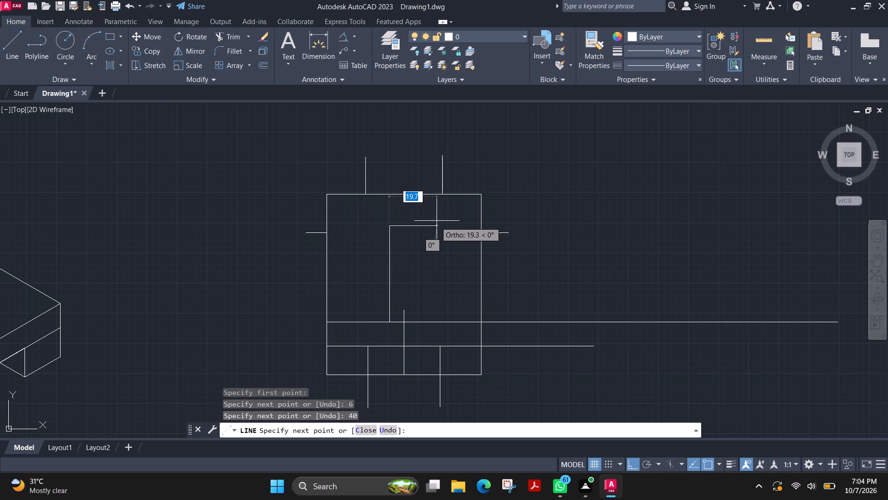
{"action": "type", "text": "12"}
{"action": "key", "text": "Return"}
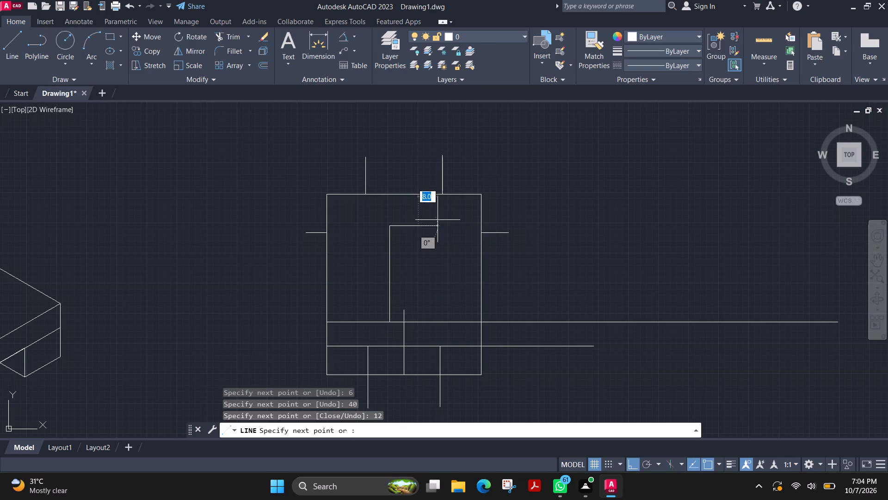
{"action": "left_click", "coordinate": [420, 325]}
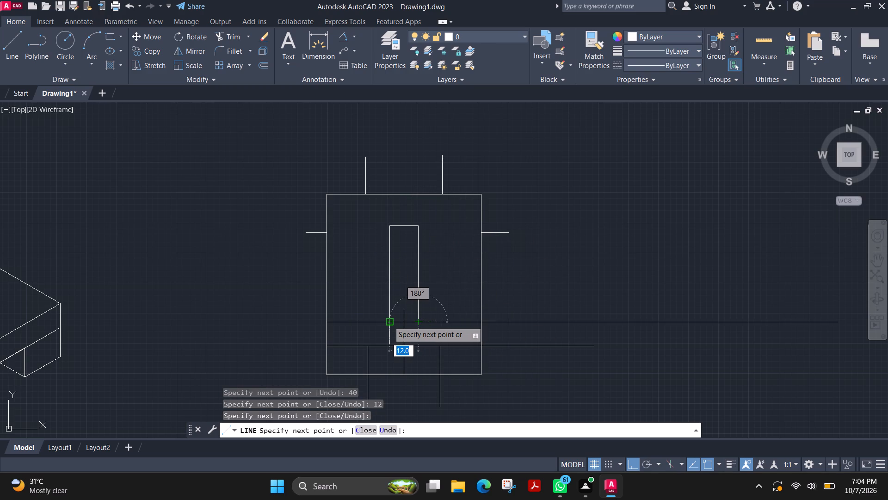
{"action": "left_click", "coordinate": [388, 321]}
{"action": "key", "text": "Escape"}
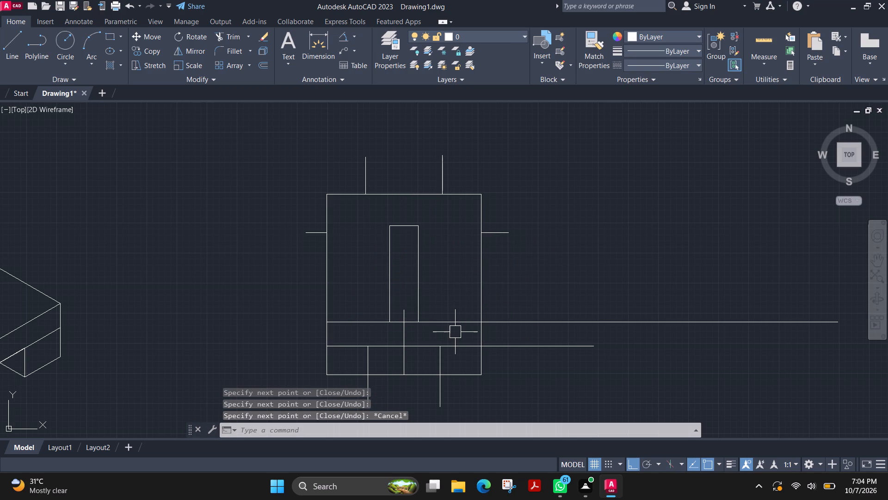
Delete the centre line's extension between the 12 mm line and just above the 22 mm line.
{"action": "left_click", "coordinate": [405, 310]}
{"action": "key", "text": "Delete"}
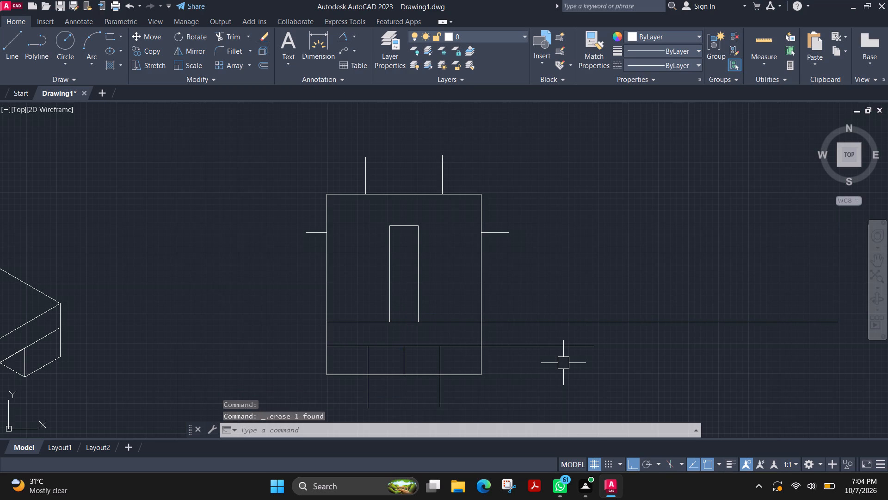
Draw diagonal lines across both upper corners of the rectangle, joining the ends of the 16 mm side and top marker lines.
{"action": "left_click", "coordinate": [14, 43]}
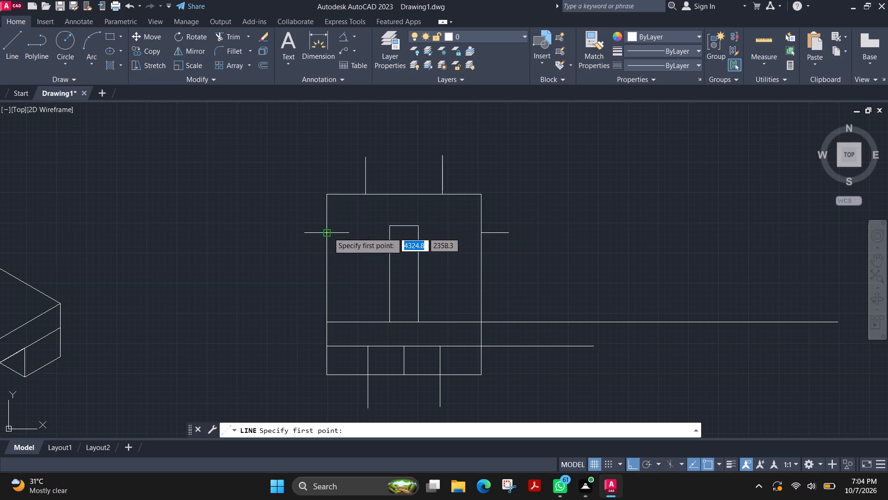
{"action": "left_click", "coordinate": [328, 232]}
{"action": "left_click", "coordinate": [365, 195]}
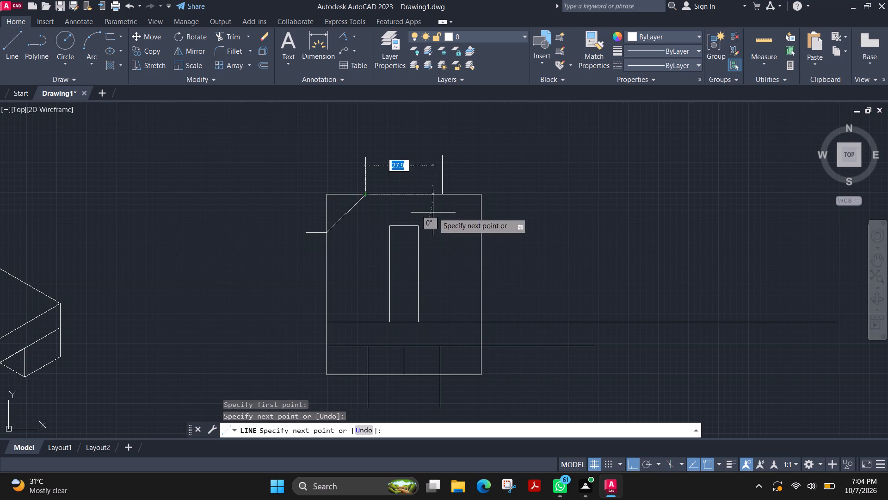
{"action": "key", "text": "Escape"}
{"action": "key", "text": "space"}
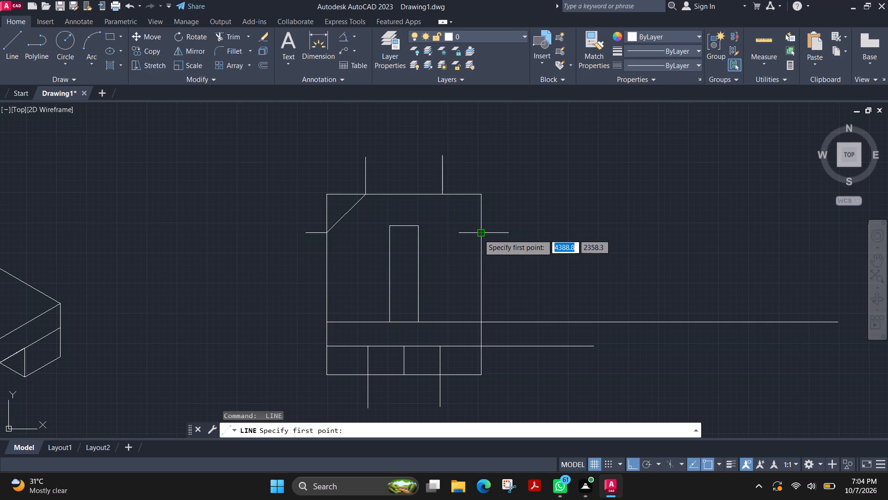
{"action": "left_click", "coordinate": [479, 234]}
{"action": "left_click", "coordinate": [442, 195]}
{"action": "key", "text": "Escape"}
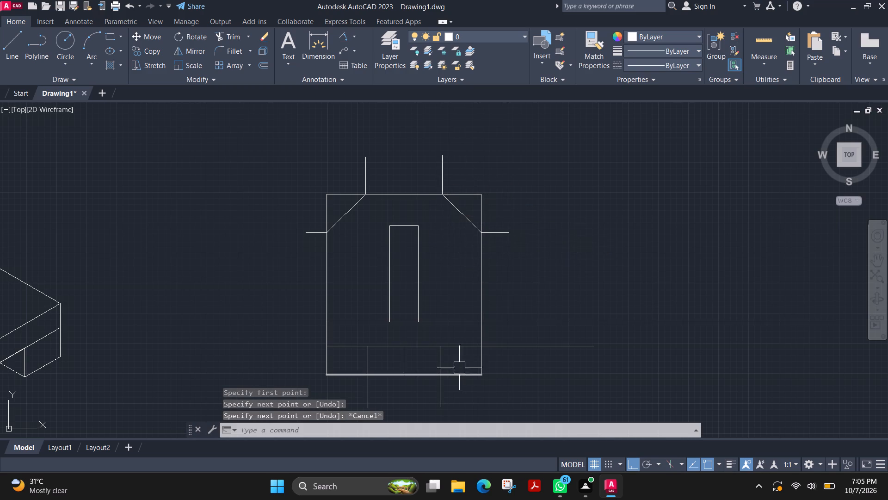
With ortho off, draw a line about 38 mm long at 60° in the empty area below and right of the view.
{"action": "middle_click_drag", "start_coordinate": [514, 386], "coordinate": [511, 291]}
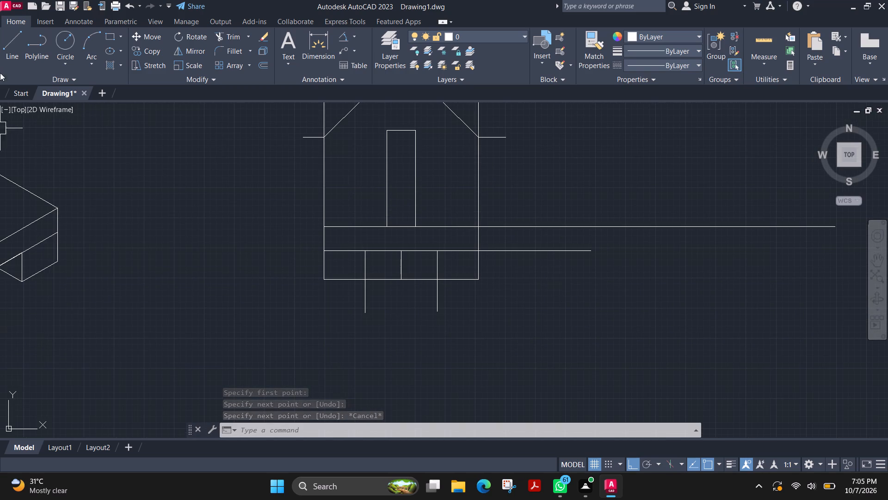
{"action": "left_click", "coordinate": [6, 51]}
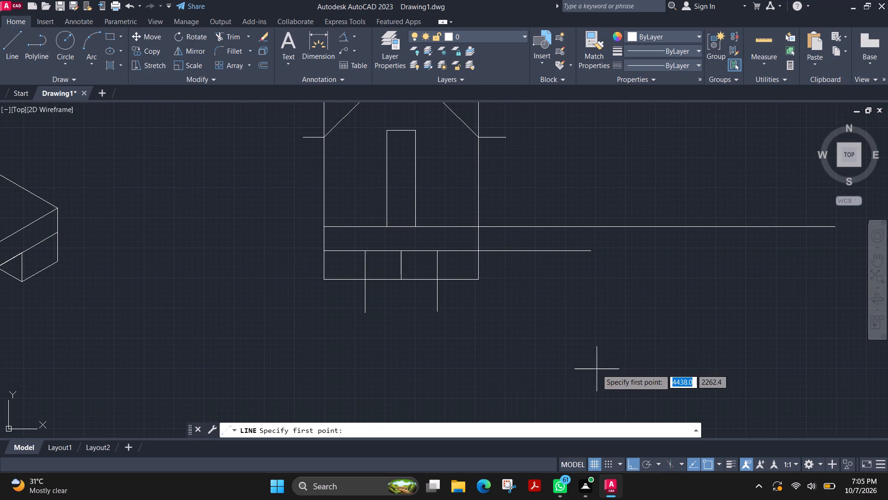
{"action": "left_click", "coordinate": [596, 369]}
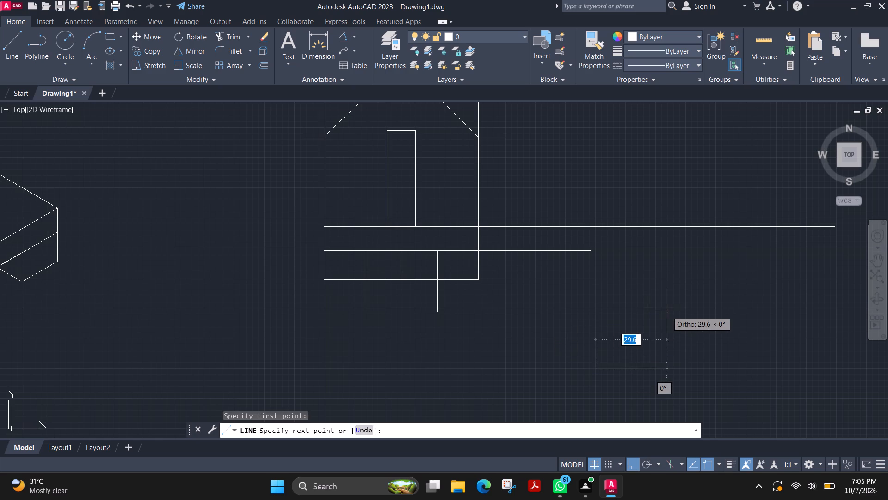
{"action": "key", "text": "F8"}
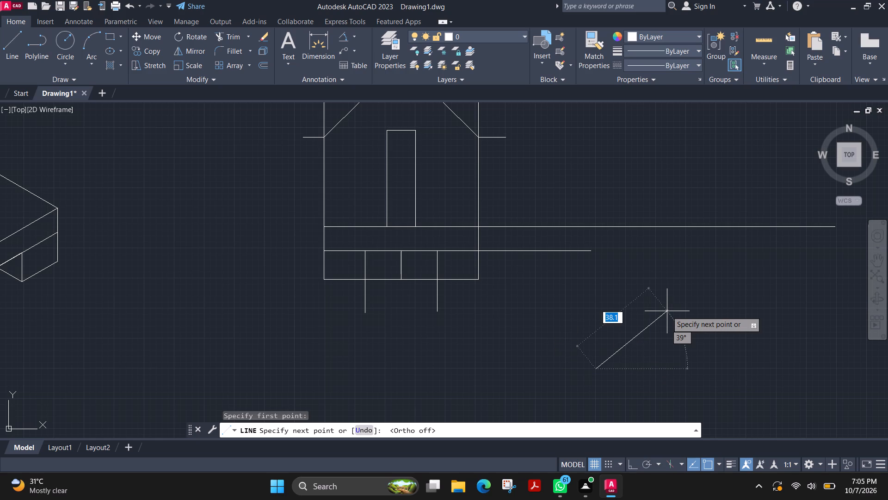
{"action": "key", "text": "Tab"}
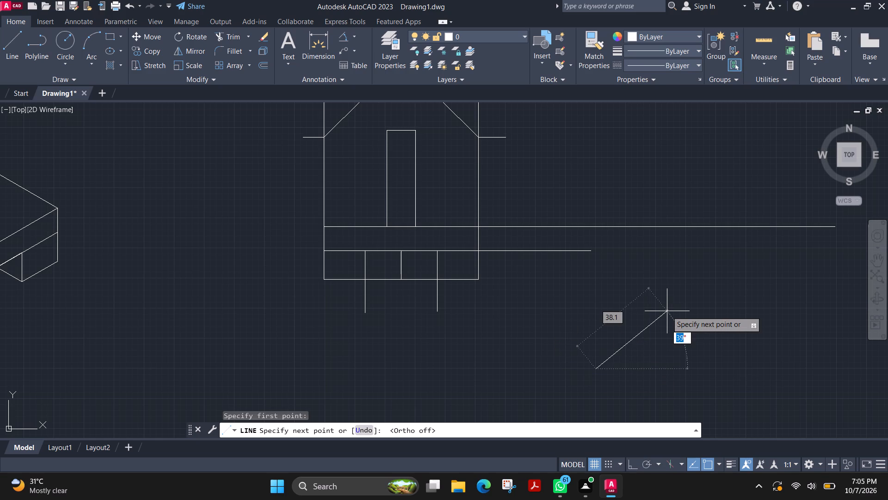
{"action": "type", "text": "60"}
{"action": "key", "text": "Return"}
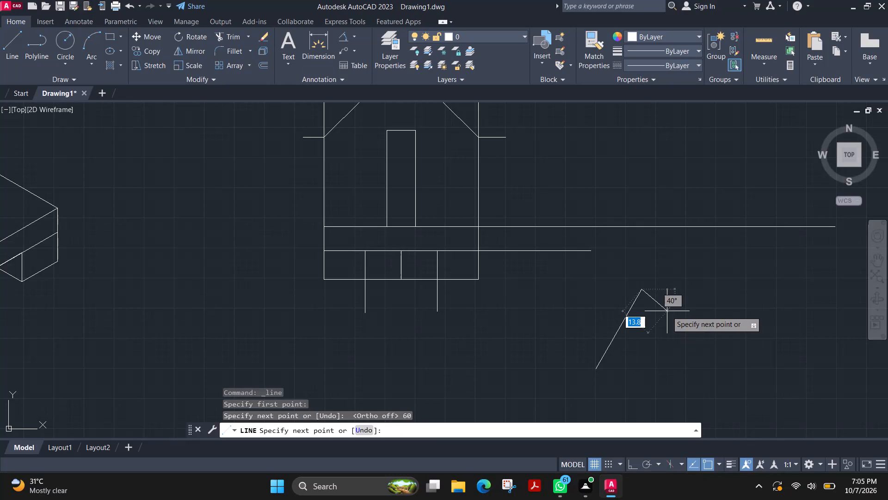
{"action": "key", "text": "Escape"}
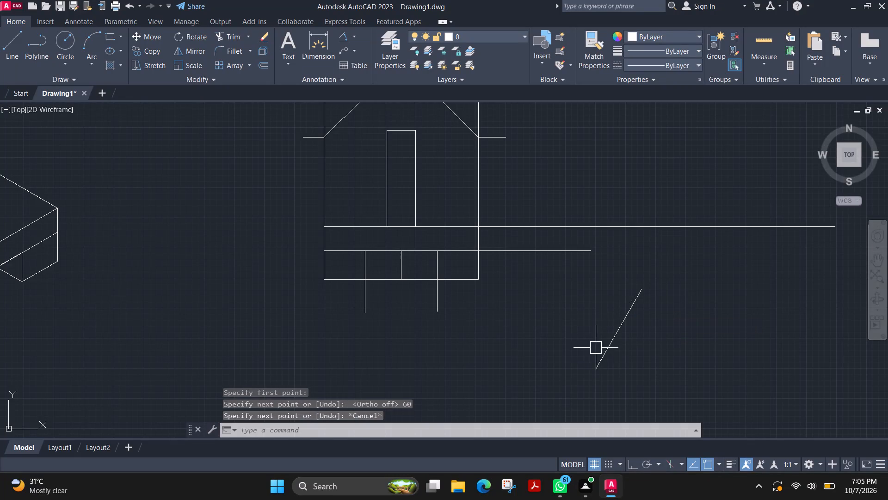
Move the 60° line by its upper end onto the upper end of the notch's right vertical line.
{"action": "left_click", "coordinate": [624, 332]}
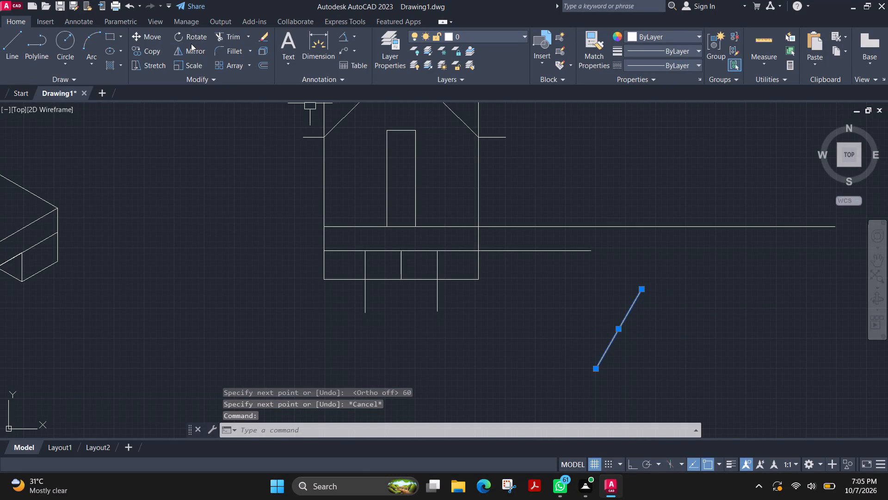
{"action": "left_click", "coordinate": [150, 38]}
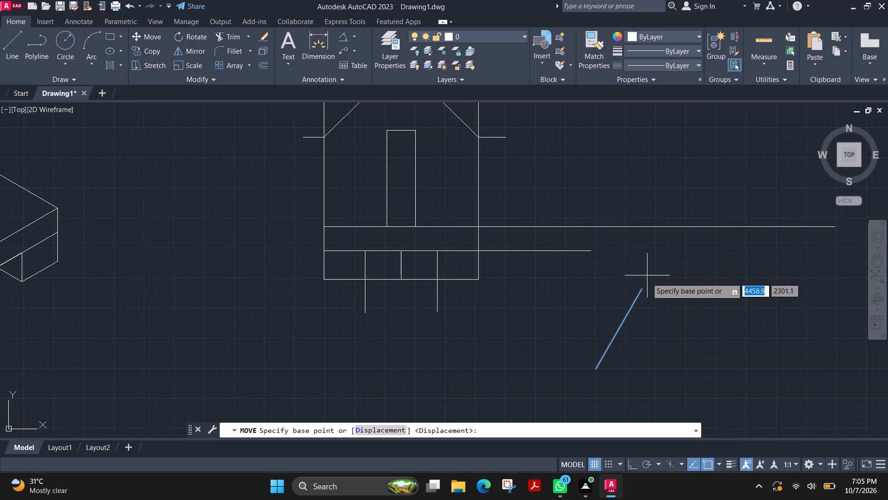
{"action": "left_click", "coordinate": [643, 289]}
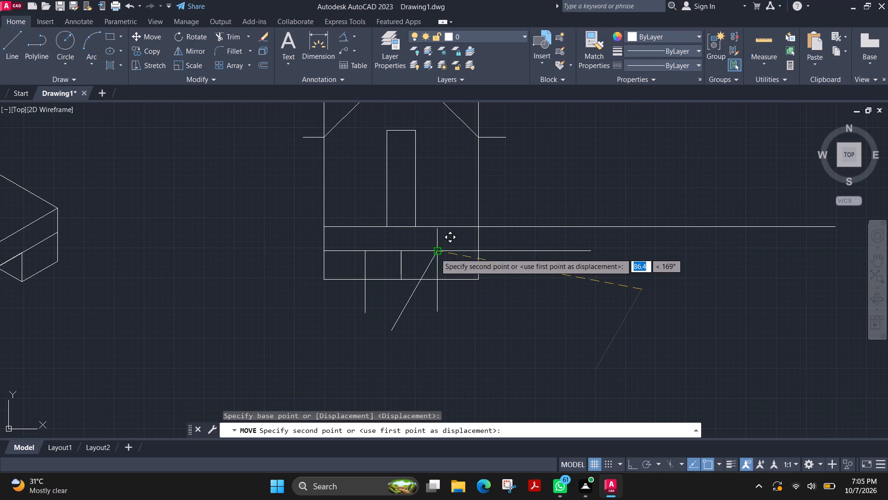
{"action": "left_click", "coordinate": [435, 253]}
{"action": "key", "text": "Escape"}
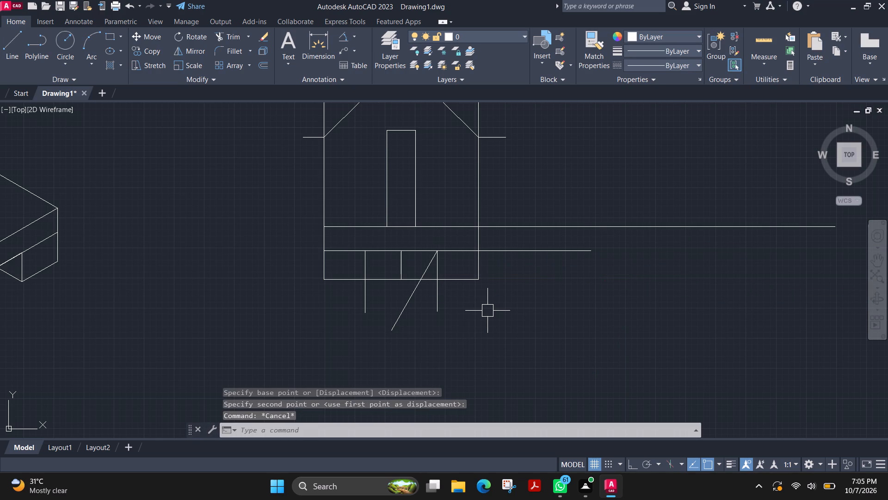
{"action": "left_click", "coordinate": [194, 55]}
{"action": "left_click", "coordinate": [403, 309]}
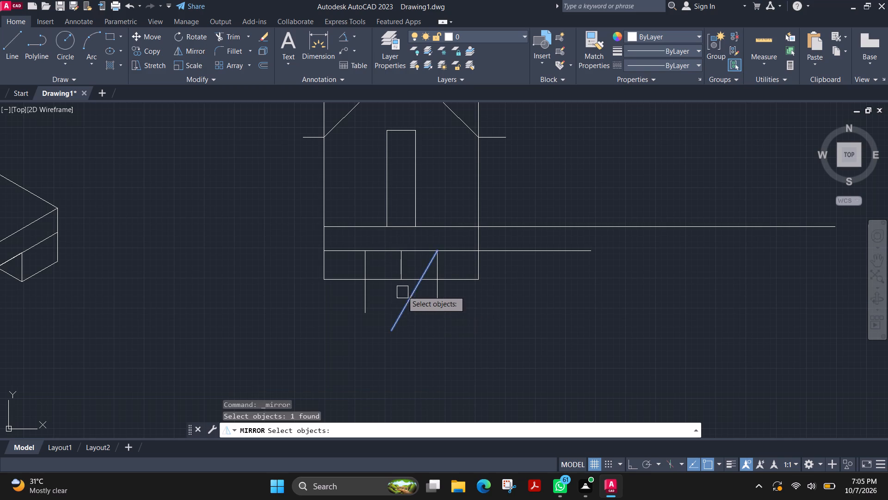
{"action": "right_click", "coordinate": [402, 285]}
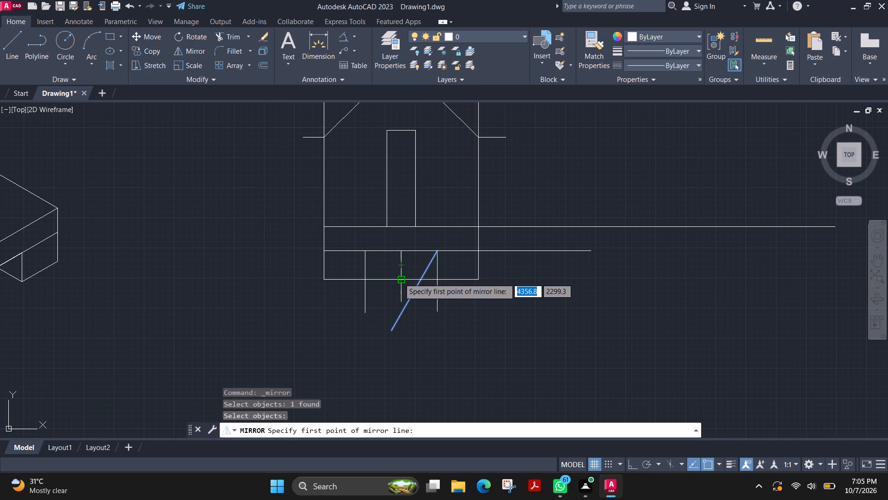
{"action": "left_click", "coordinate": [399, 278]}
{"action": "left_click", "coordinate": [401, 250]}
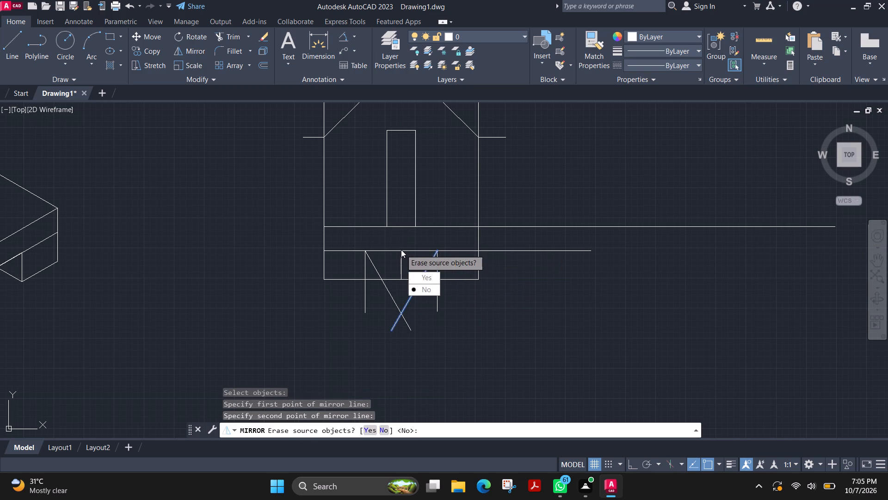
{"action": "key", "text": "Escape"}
Mirror the 60° line about the short vertical centre line, keeping the original.
{"action": "left_click", "coordinate": [416, 296]}
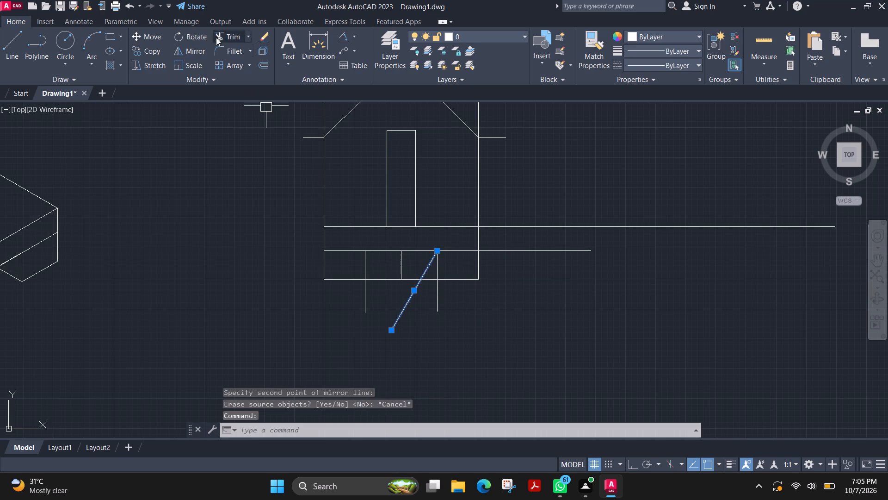
{"action": "left_click", "coordinate": [191, 55]}
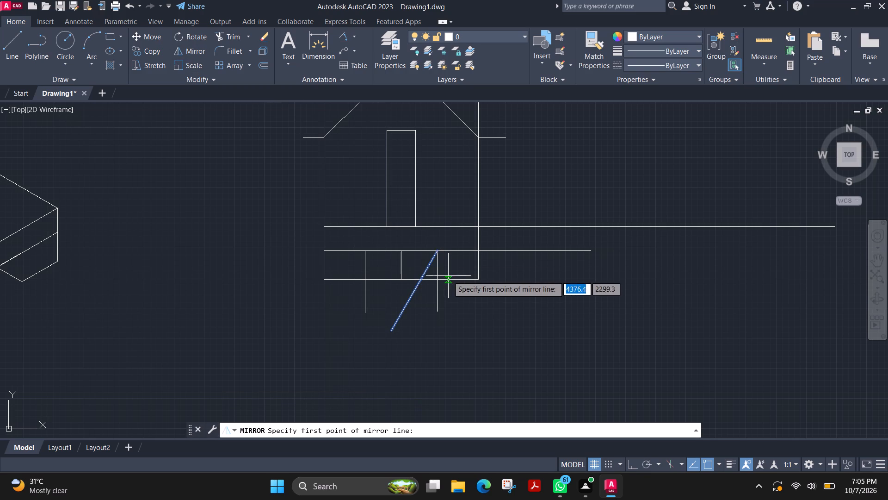
{"action": "left_click", "coordinate": [401, 279]}
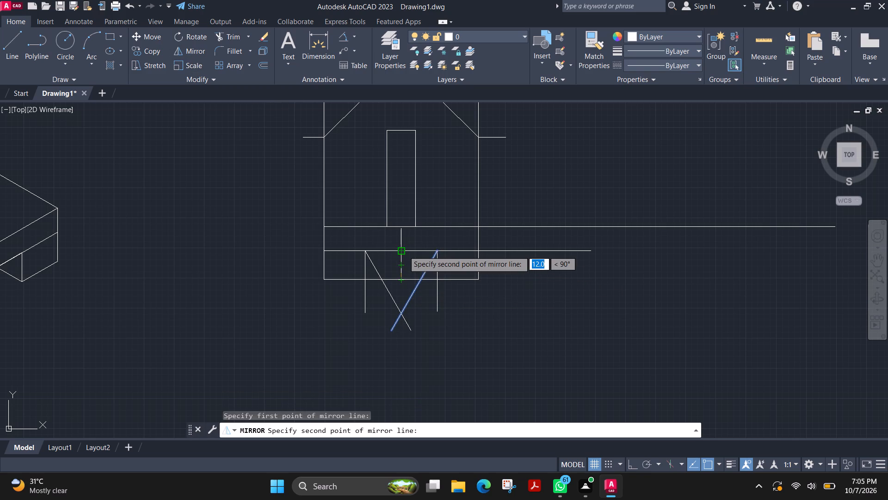
{"action": "left_click", "coordinate": [404, 251]}
{"action": "left_click_drag", "start_coordinate": [432, 290], "coordinate": [404, 251]}
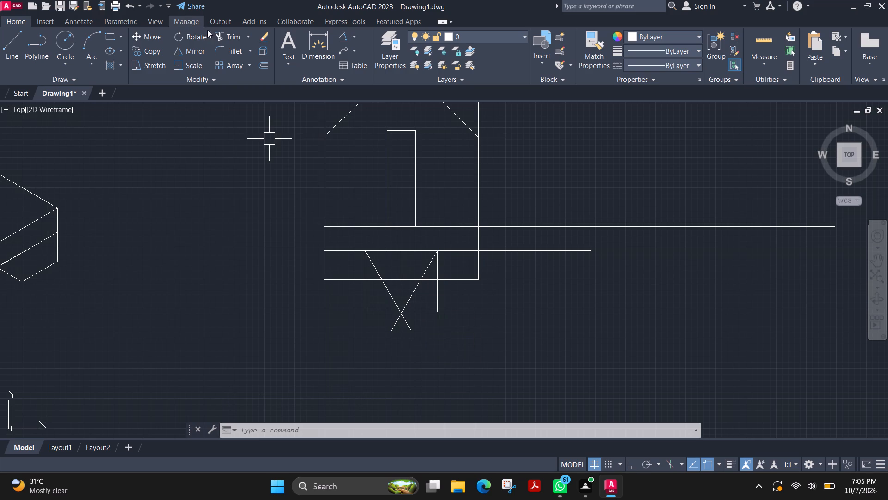
Trim the notch's sloped and vertical lines where they run below the rectangle's bottom edge.
{"action": "left_click", "coordinate": [222, 35]}
{"action": "left_click_drag", "start_coordinate": [417, 305], "coordinate": [390, 298]}
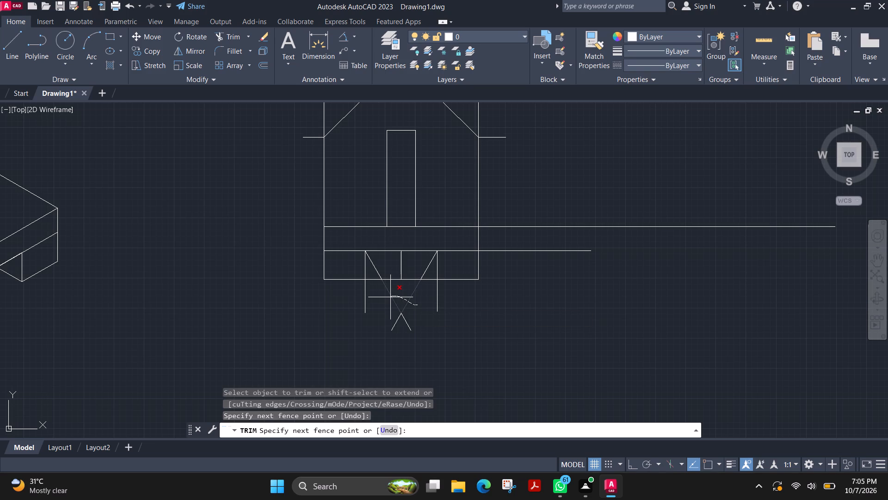
{"action": "left_click_drag", "start_coordinate": [390, 298], "coordinate": [464, 301]}
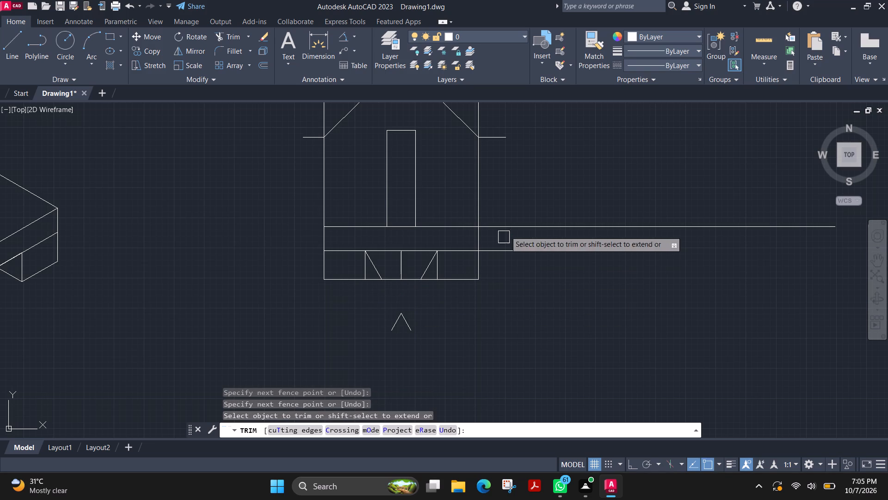
Trim everything outside the chamfered outline: the chamfer guide lines, both cut-off upper corners and the two horizontal lines overhanging the right edge.
{"action": "middle_click_drag", "start_coordinate": [527, 200], "coordinate": [532, 252]}
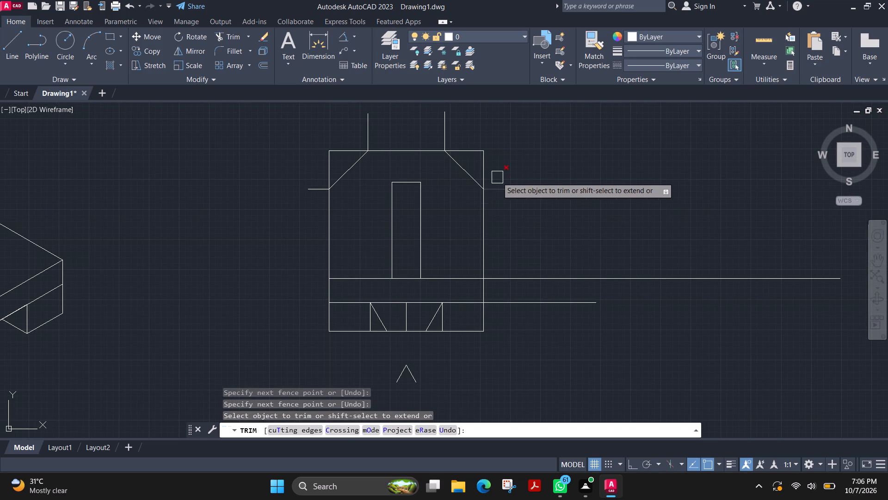
{"action": "left_click_drag", "start_coordinate": [501, 169], "coordinate": [506, 222]}
{"action": "left_click_drag", "start_coordinate": [474, 130], "coordinate": [381, 129]}
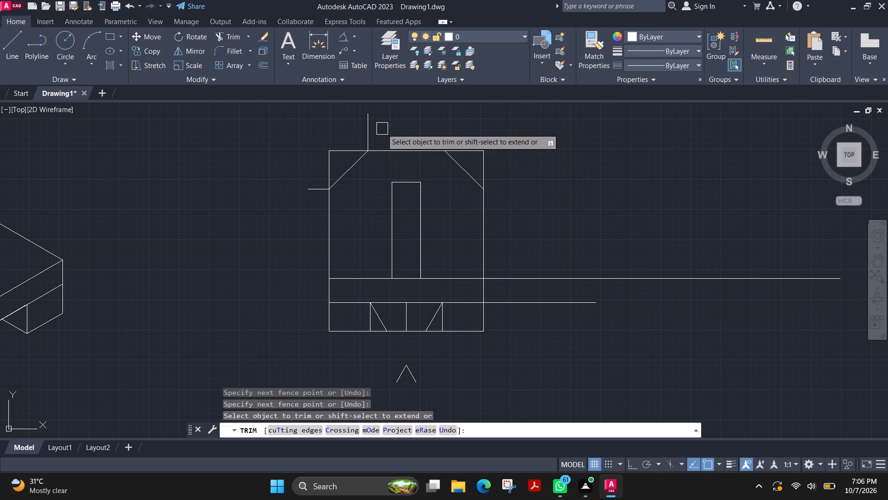
{"action": "left_click_drag", "start_coordinate": [381, 129], "coordinate": [336, 130]}
{"action": "left_click_drag", "start_coordinate": [312, 171], "coordinate": [302, 220]}
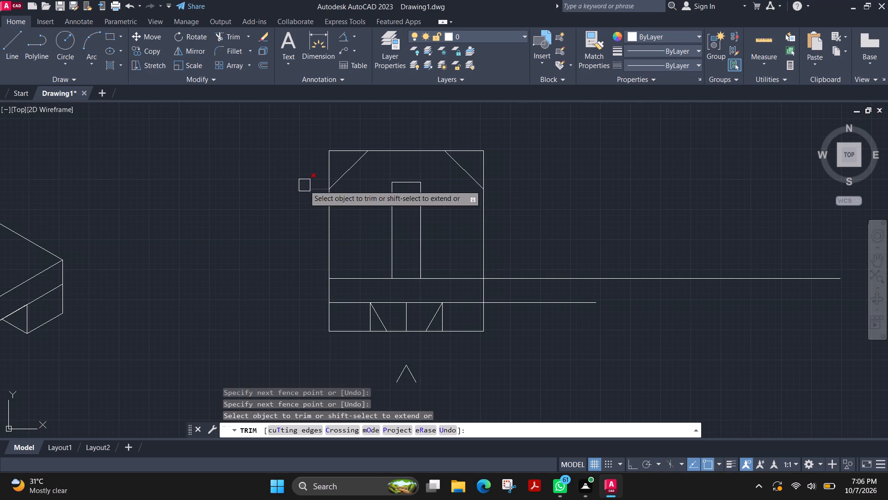
{"action": "left_click_drag", "start_coordinate": [311, 171], "coordinate": [310, 214]}
{"action": "left_click_drag", "start_coordinate": [351, 132], "coordinate": [345, 146]}
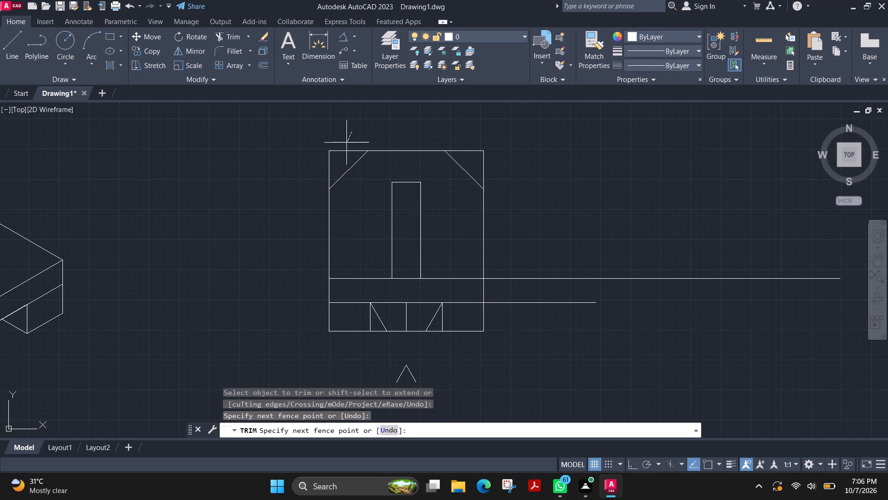
{"action": "left_click_drag", "start_coordinate": [345, 146], "coordinate": [308, 183]}
{"action": "left_click_drag", "start_coordinate": [503, 162], "coordinate": [471, 147]}
{"action": "left_click_drag", "start_coordinate": [471, 147], "coordinate": [470, 139]}
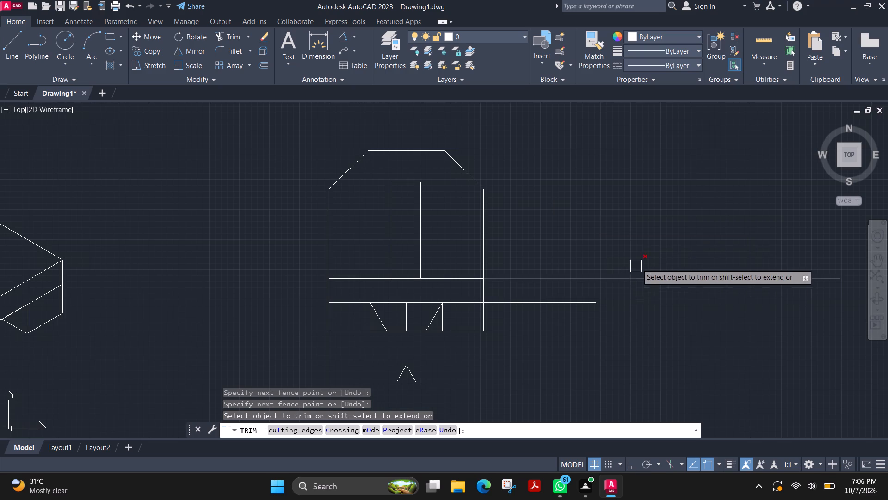
{"action": "left_click_drag", "start_coordinate": [530, 249], "coordinate": [526, 336]}
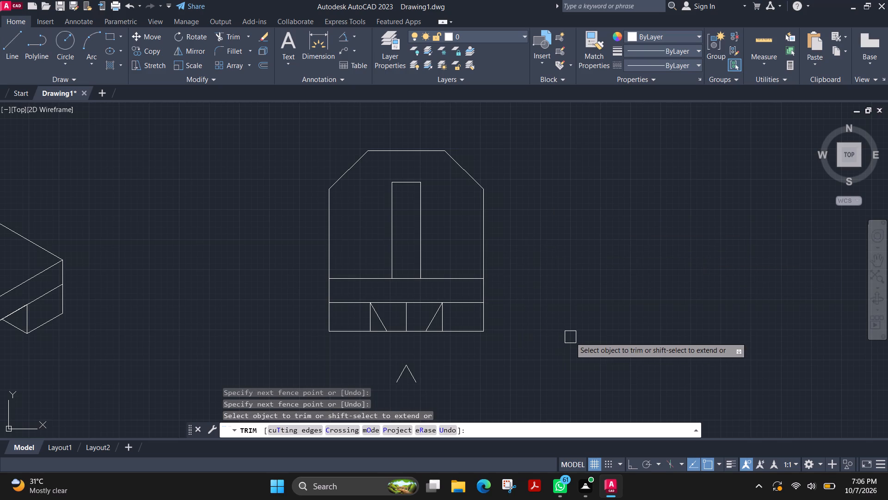
Trim the bottom edge between the notch's slopes, the short centre line and the two vertical lines, leaving only the sloped sides.
{"action": "scroll", "coordinate": [402, 339], "scroll_direction": "up", "scroll_amount": 2}
{"action": "left_click_drag", "start_coordinate": [385, 334], "coordinate": [432, 344]}
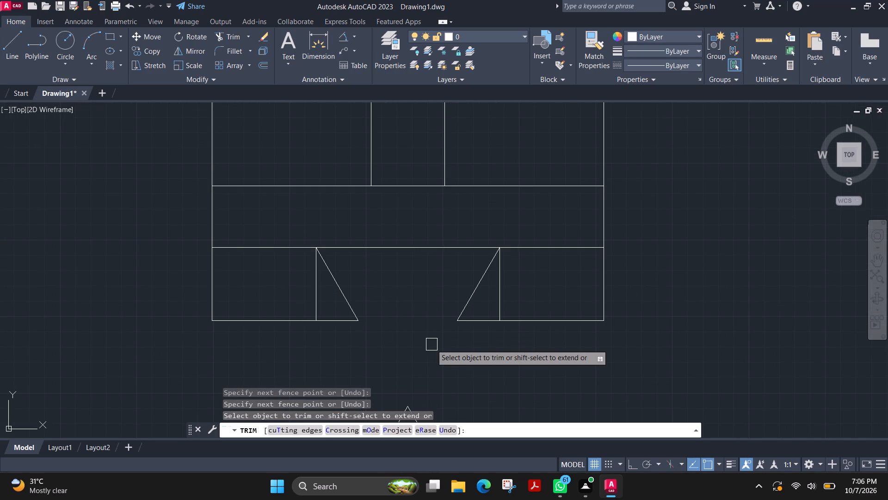
{"action": "left_click_drag", "start_coordinate": [329, 305], "coordinate": [249, 292]}
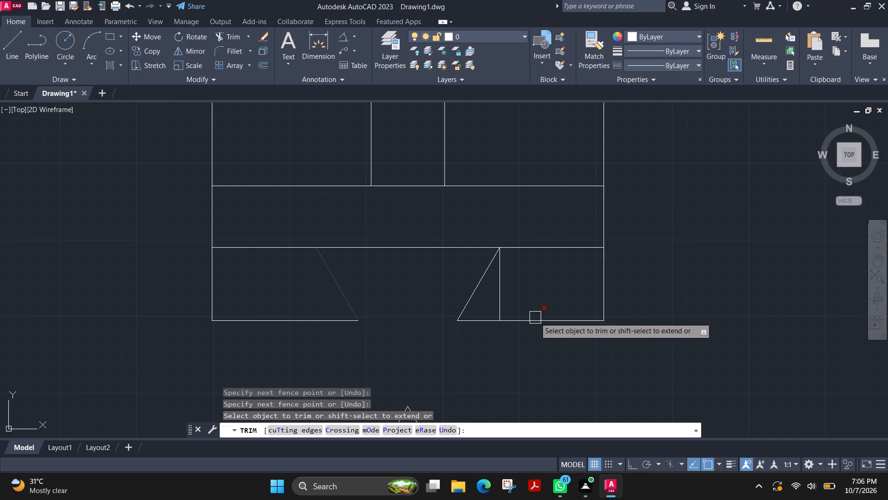
{"action": "left_click_drag", "start_coordinate": [489, 296], "coordinate": [517, 290]}
{"action": "key", "text": "Escape"}
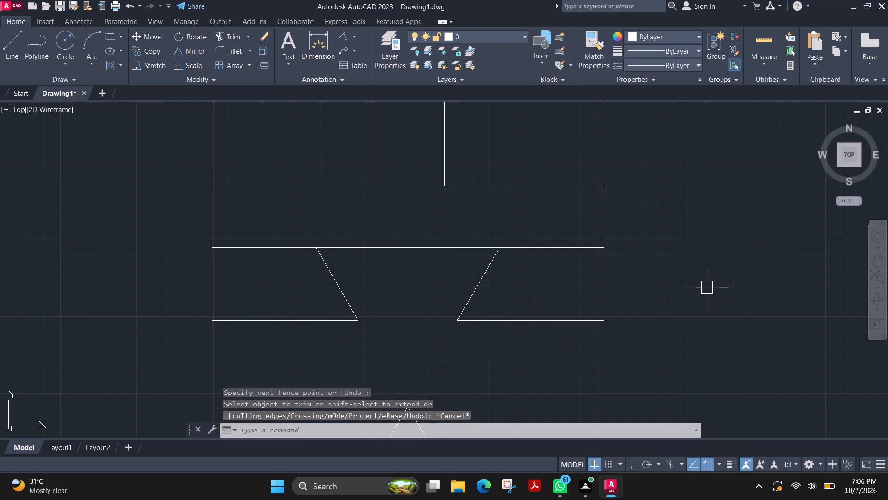
Delete the leftover pair of short angled lines below the orthographic view.
{"action": "scroll", "coordinate": [707, 287], "scroll_direction": "down", "scroll_amount": 3}
{"action": "middle_click_drag", "start_coordinate": [730, 273], "coordinate": [584, 282]}
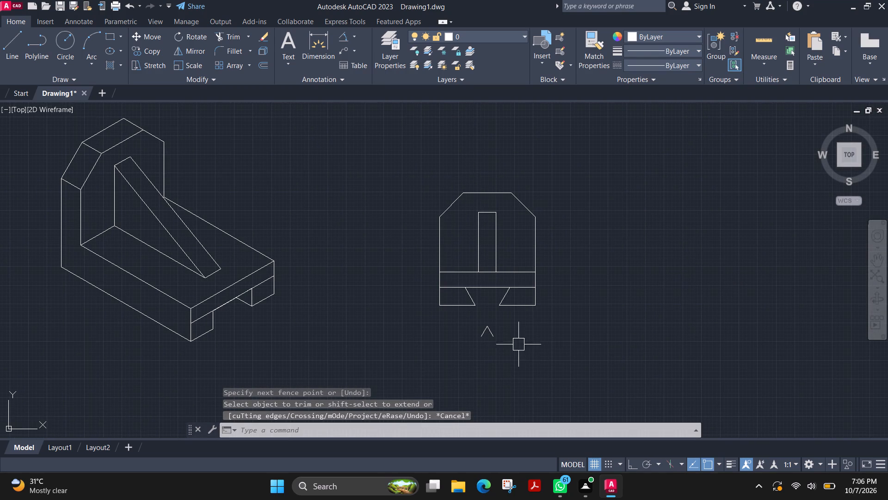
{"action": "left_click_drag", "start_coordinate": [510, 341], "coordinate": [494, 342]}
{"action": "left_click", "coordinate": [469, 327]}
{"action": "key", "text": "Delete"}
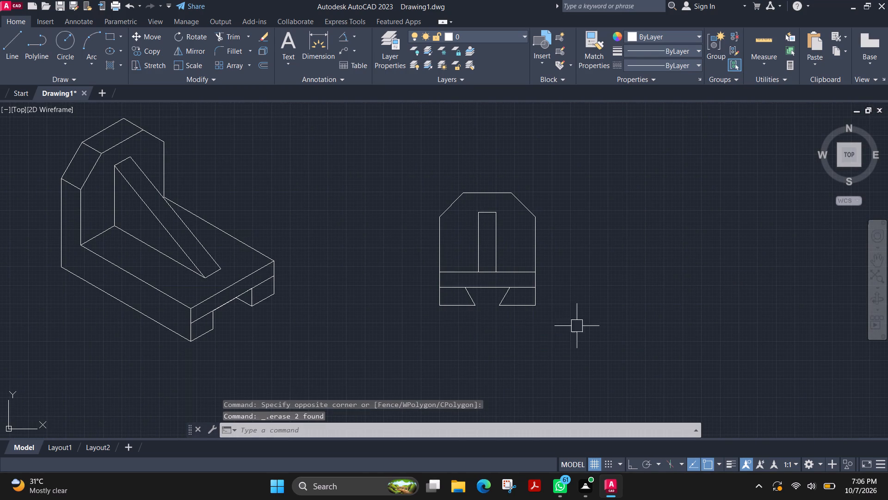
With ortho on, project horizontal rays to the right from the upper and lower ends of the view's right chamfer.
{"action": "scroll", "coordinate": [577, 326], "scroll_direction": "up", "scroll_amount": 1}
{"action": "middle_click_drag", "start_coordinate": [599, 274], "coordinate": [561, 291]}
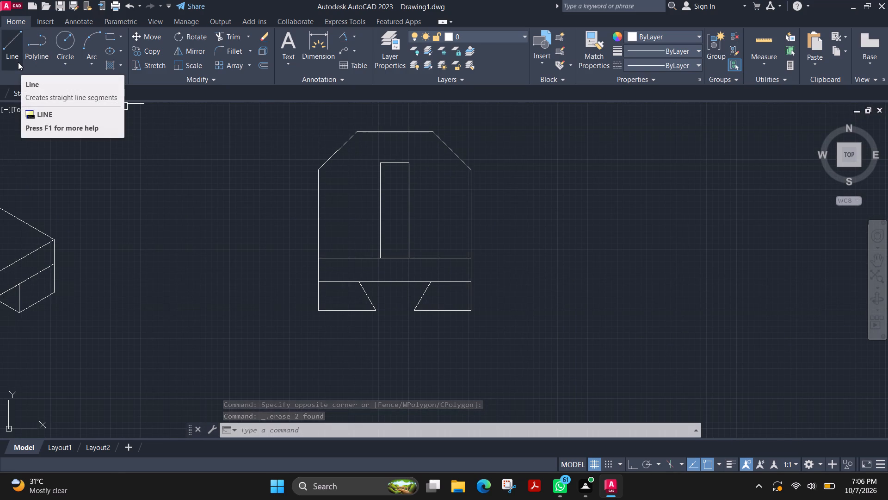
{"action": "left_click", "coordinate": [18, 62]}
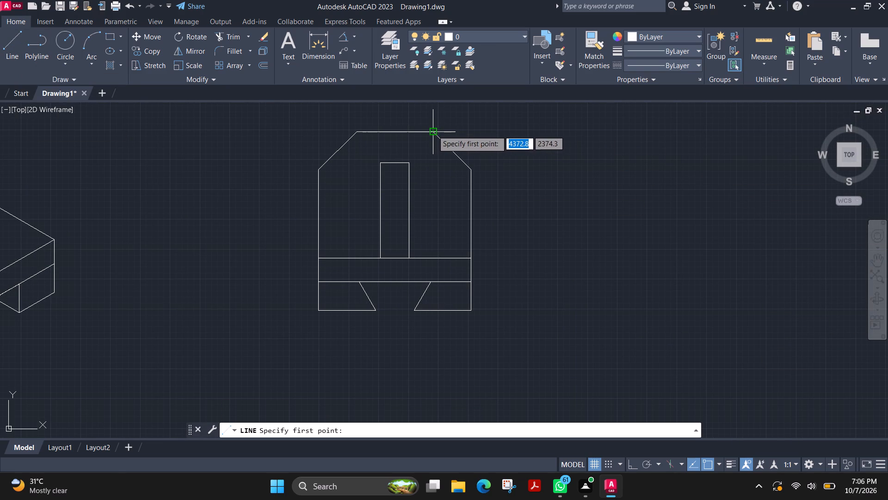
{"action": "key", "text": "Escape"}
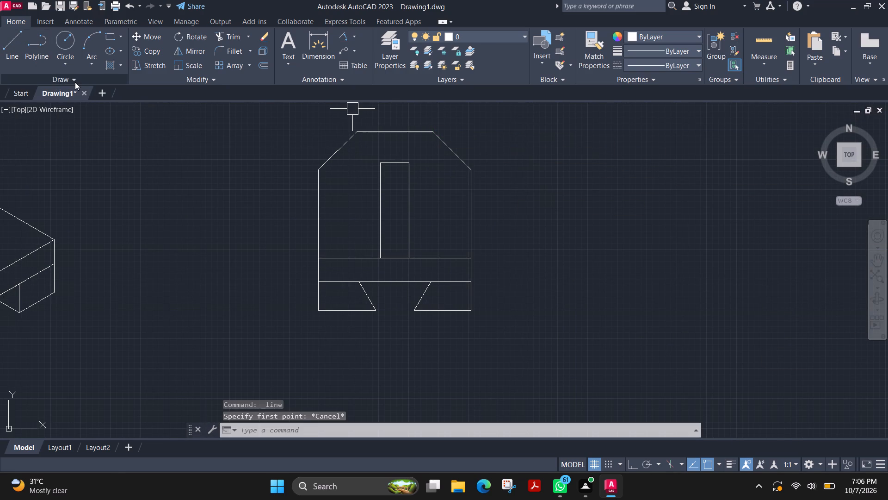
{"action": "left_click", "coordinate": [75, 82]}
{"action": "left_click", "coordinate": [47, 95]}
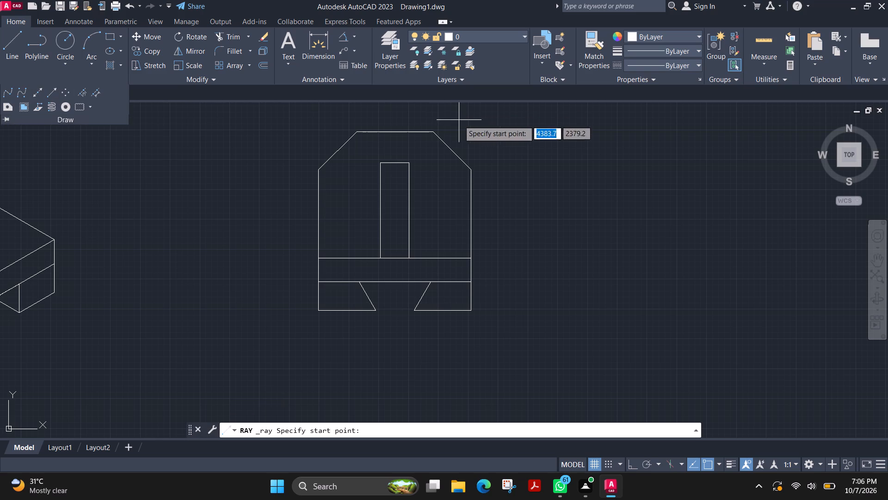
{"action": "left_click", "coordinate": [435, 129]}
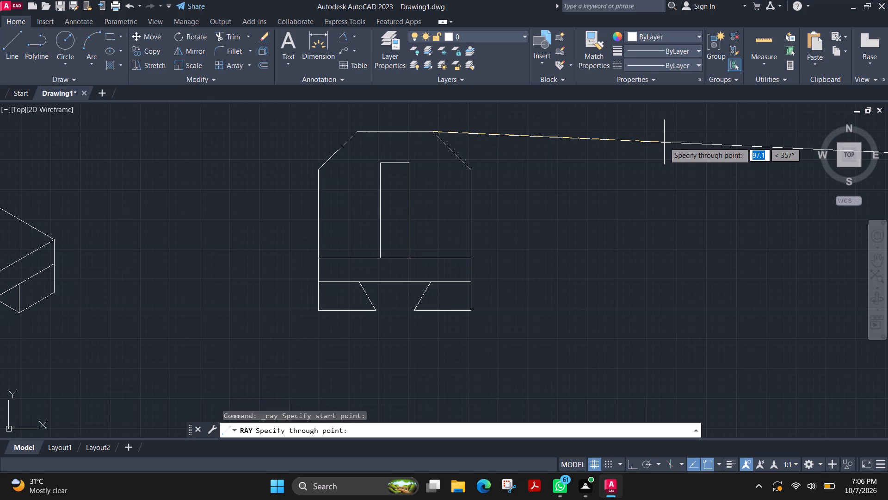
{"action": "key", "text": "F8"}
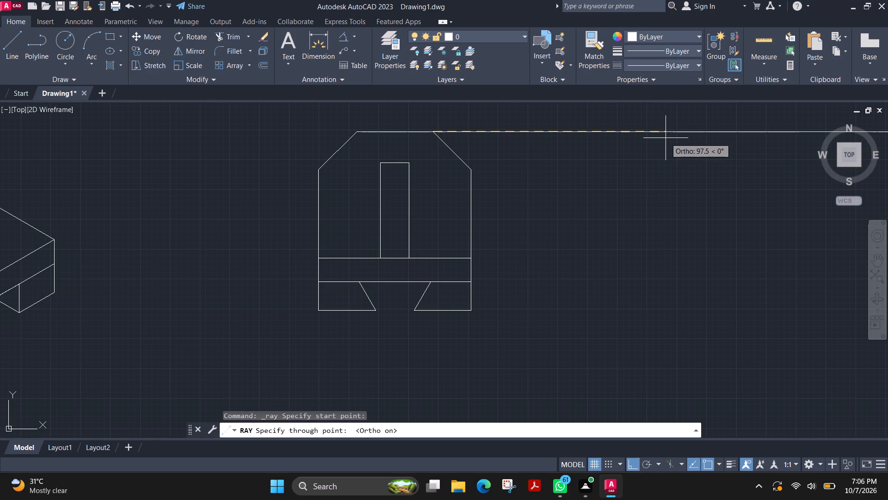
{"action": "left_click", "coordinate": [666, 138]}
{"action": "key", "text": "Escape"}
{"action": "key", "text": "space"}
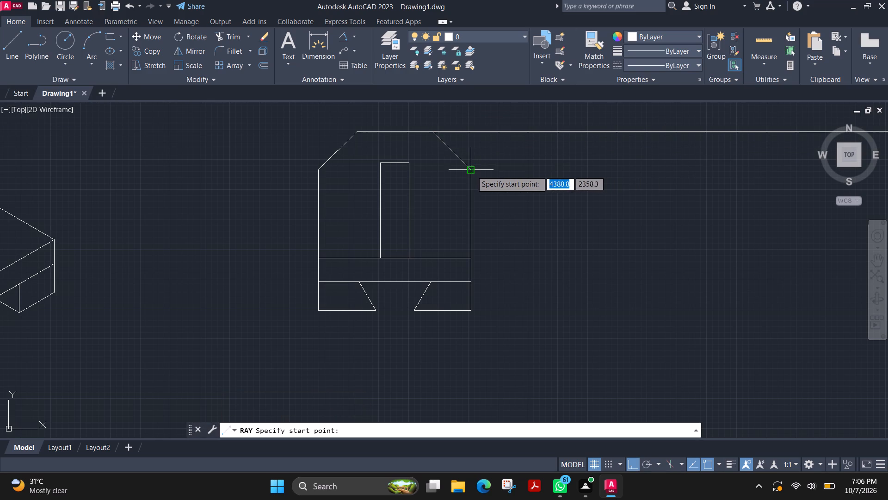
{"action": "left_click", "coordinate": [472, 171]}
{"action": "left_click", "coordinate": [669, 170]}
{"action": "key", "text": "Escape"}
Project horizontal rays to the right from the view's right edge at the base's top line, the notch-top line and the bottom edge.
{"action": "key", "text": "space"}
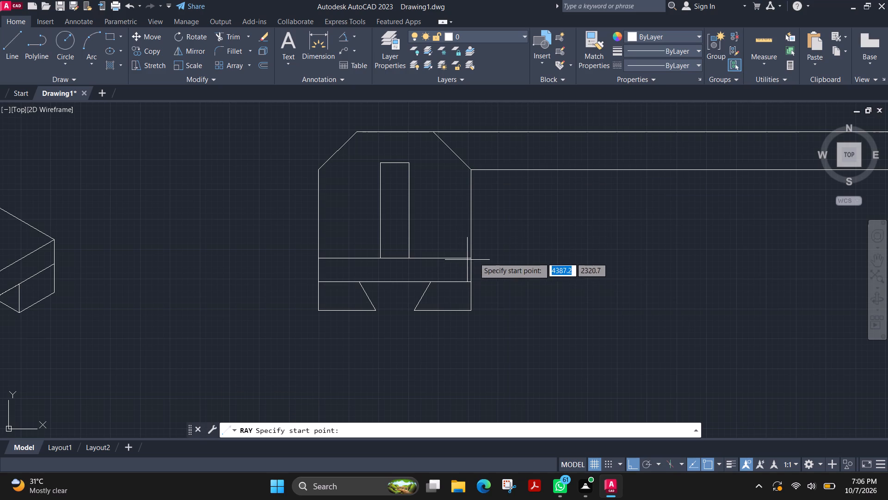
{"action": "left_click", "coordinate": [472, 259]}
{"action": "left_click", "coordinate": [636, 259]}
{"action": "key", "text": "Escape"}
{"action": "key", "text": "space"}
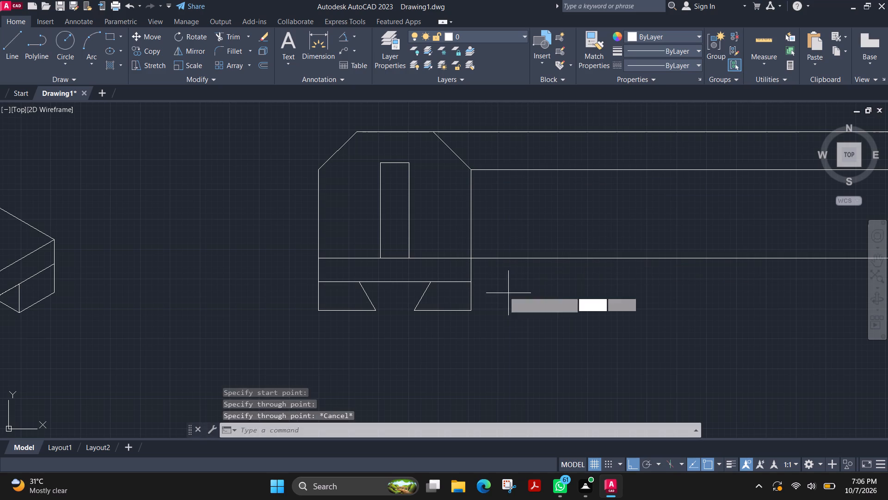
{"action": "left_click", "coordinate": [470, 284]}
{"action": "left_click", "coordinate": [574, 281]}
{"action": "key", "text": "Escape"}
{"action": "key", "text": "space"}
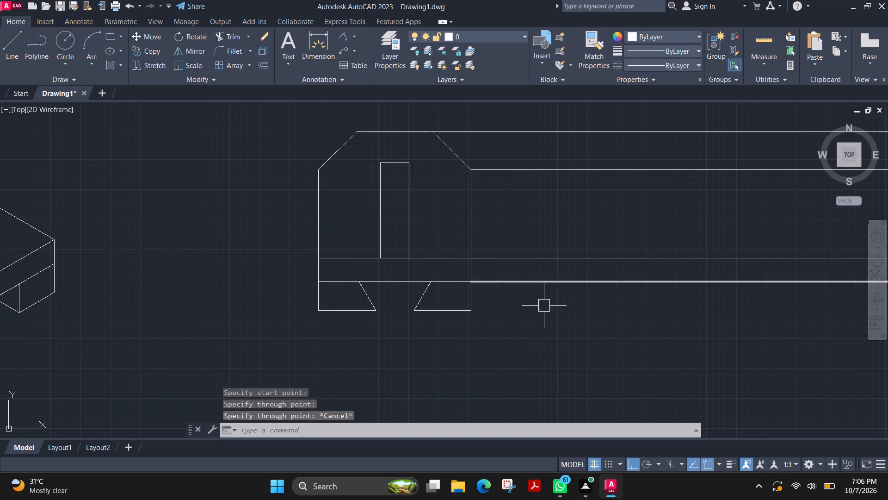
{"action": "left_click", "coordinate": [473, 311]}
{"action": "left_click", "coordinate": [608, 300]}
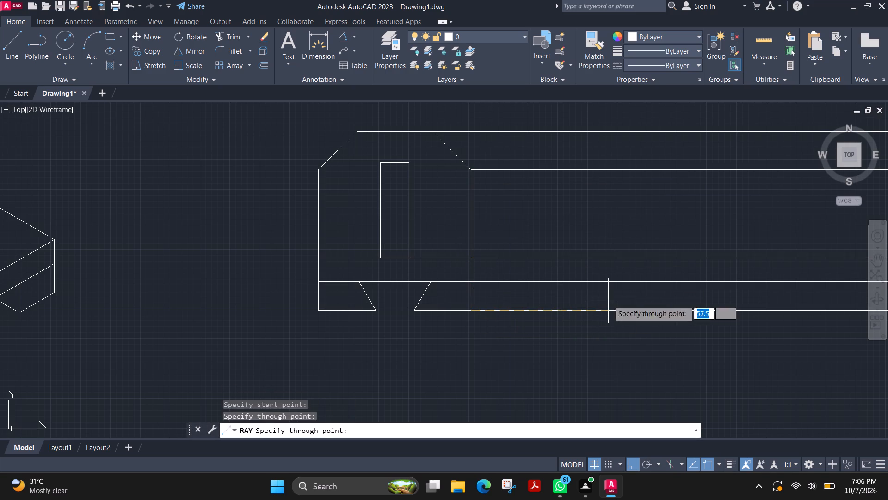
{"action": "key", "text": "Escape"}
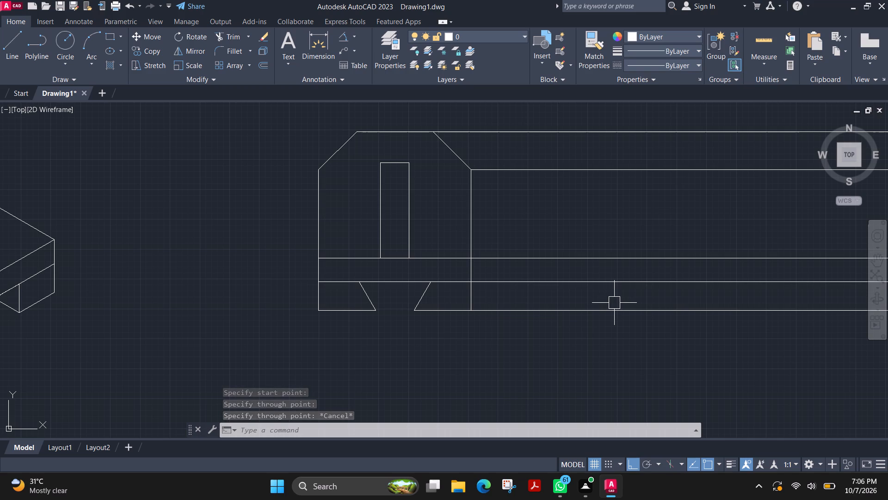
Project a horizontal ray to the right from the slot's upper right corner.
{"action": "middle_click_drag", "start_coordinate": [615, 303], "coordinate": [557, 310]}
{"action": "key", "text": "space"}
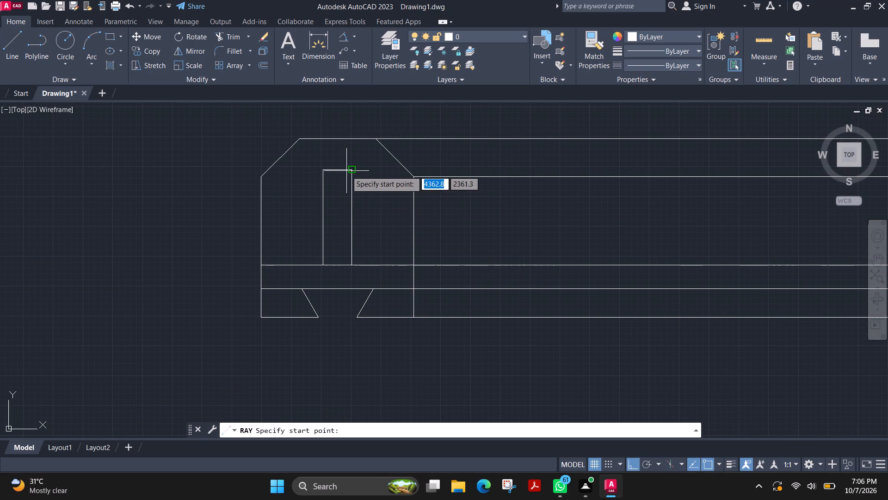
{"action": "left_click", "coordinate": [351, 171]}
{"action": "left_click", "coordinate": [590, 151]}
{"action": "key", "text": "Escape"}
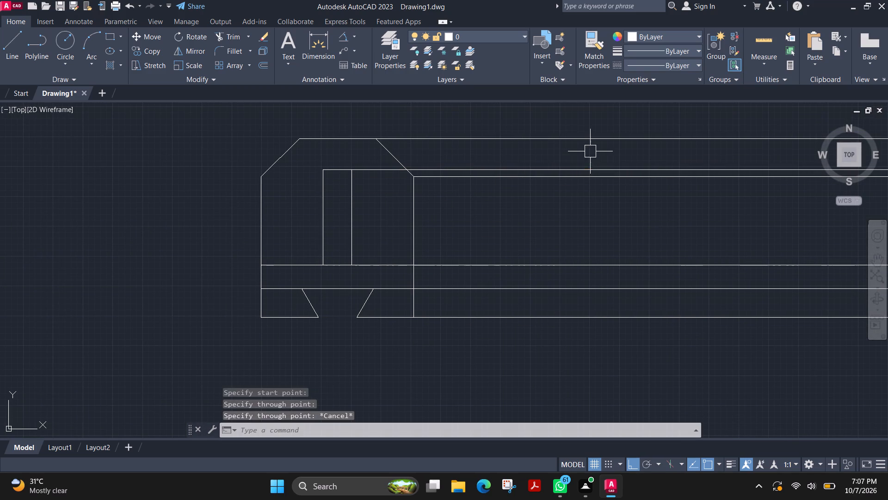
Starting on the top ray right of the view, draw connected lines 75 mm down, 100 mm right and 22 mm up to the base's top ray.
{"action": "left_click", "coordinate": [7, 60]}
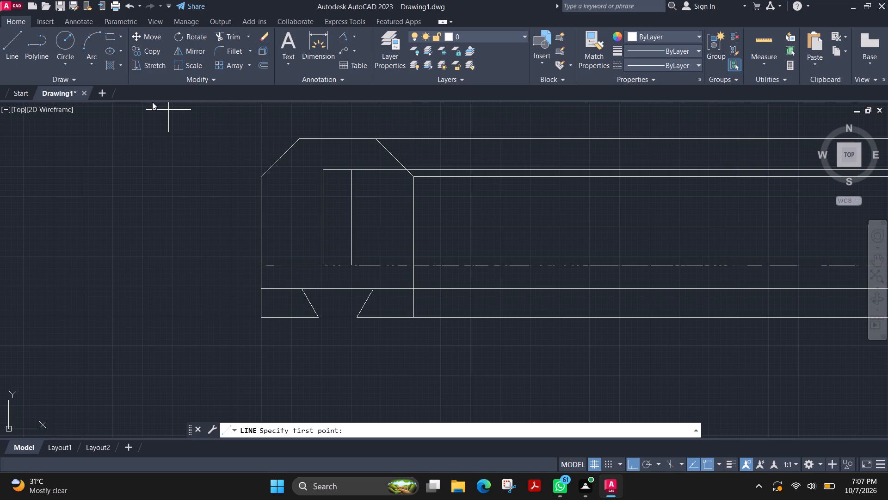
{"action": "left_click", "coordinate": [518, 140]}
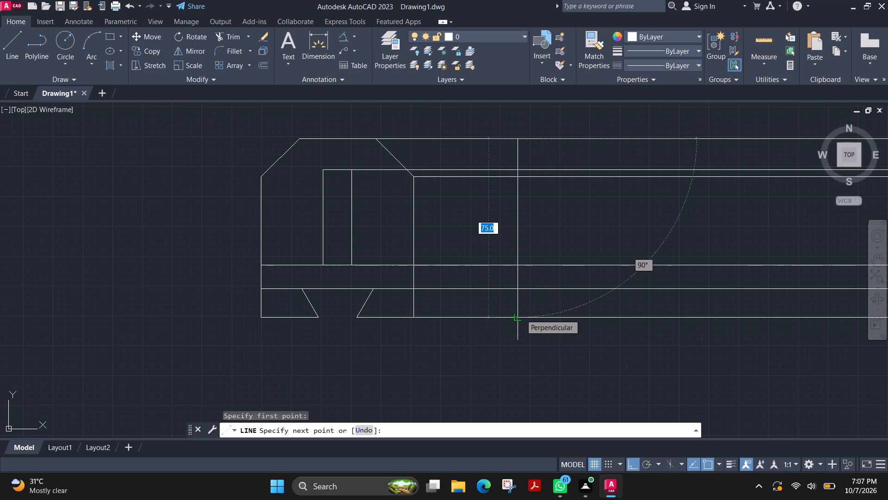
{"action": "left_click", "coordinate": [521, 314]}
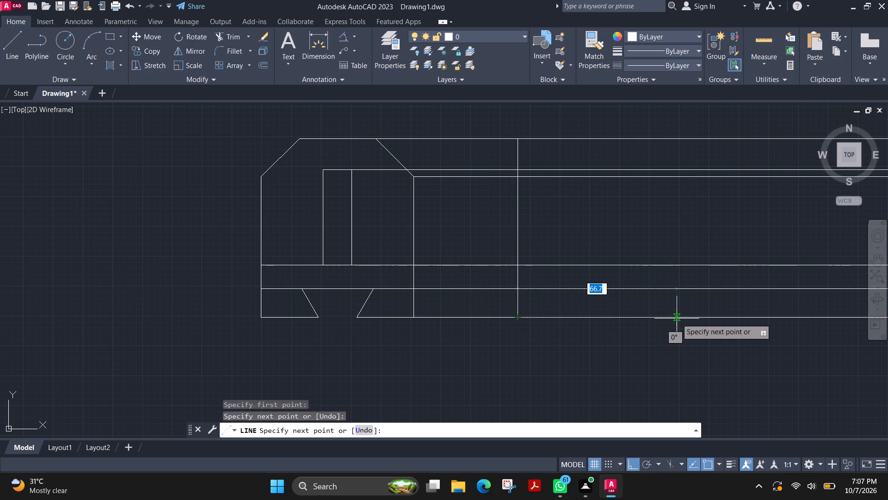
{"action": "type", "text": "100"}
{"action": "key", "text": "Return"}
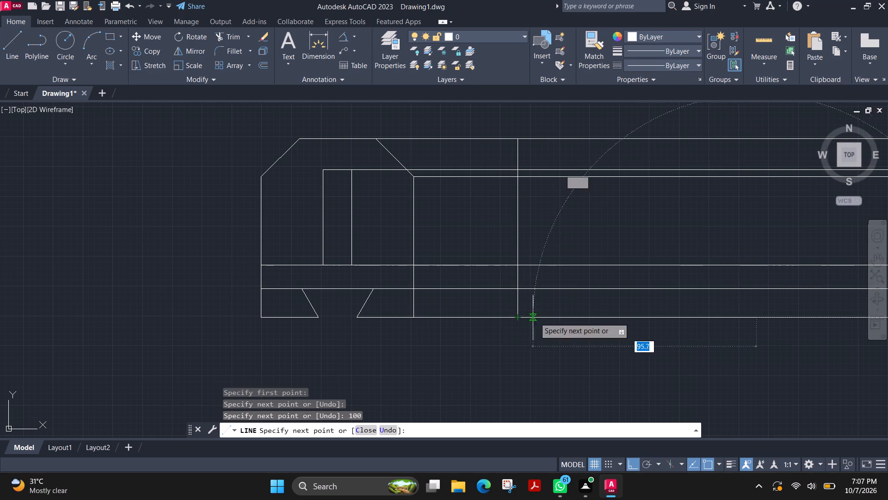
{"action": "left_click", "coordinate": [753, 266]}
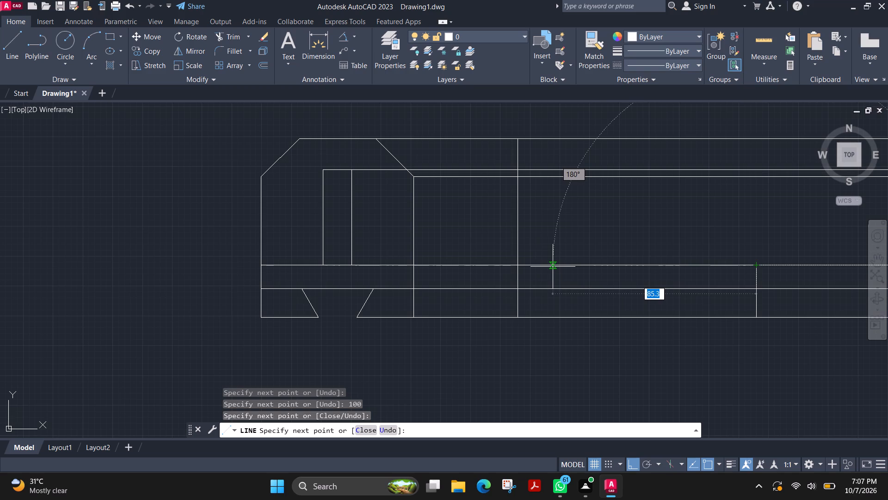
{"action": "key", "text": "Escape"}
From the 75 mm line's top end, draw 15 mm right, 53 mm down and across to the 22 mm line's upper end.
{"action": "key", "text": "space"}
{"action": "left_click", "coordinate": [520, 138]}
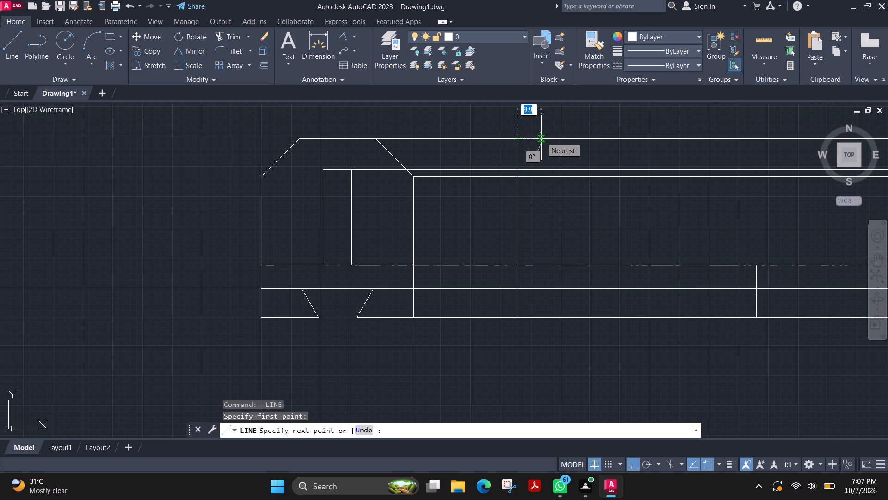
{"action": "type", "text": "15"}
{"action": "key", "text": "Return"}
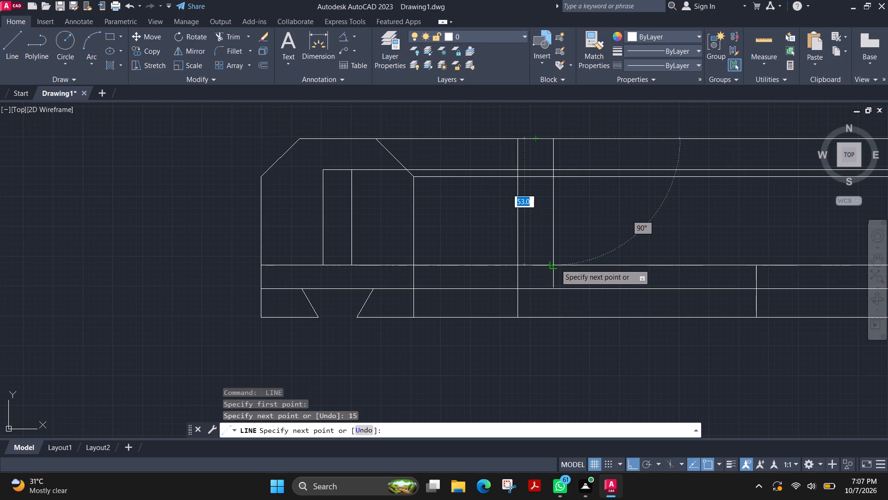
{"action": "left_click", "coordinate": [555, 264]}
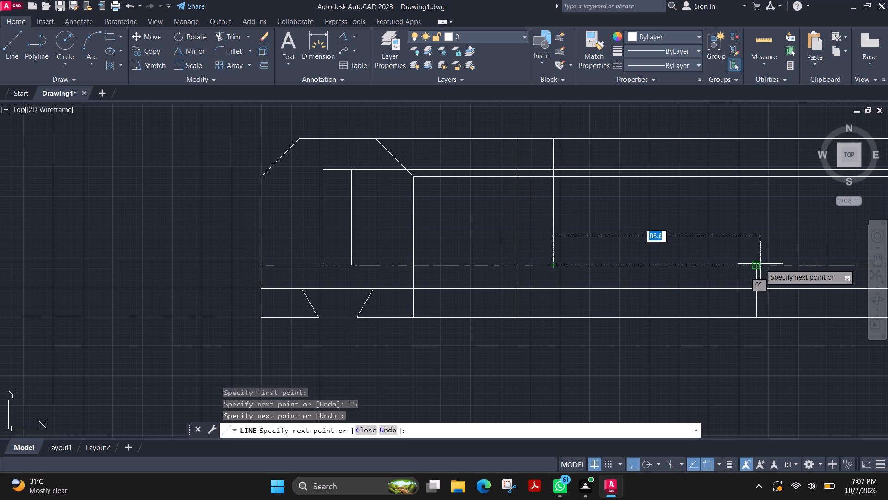
{"action": "left_click", "coordinate": [757, 266]}
{"action": "key", "text": "Escape"}
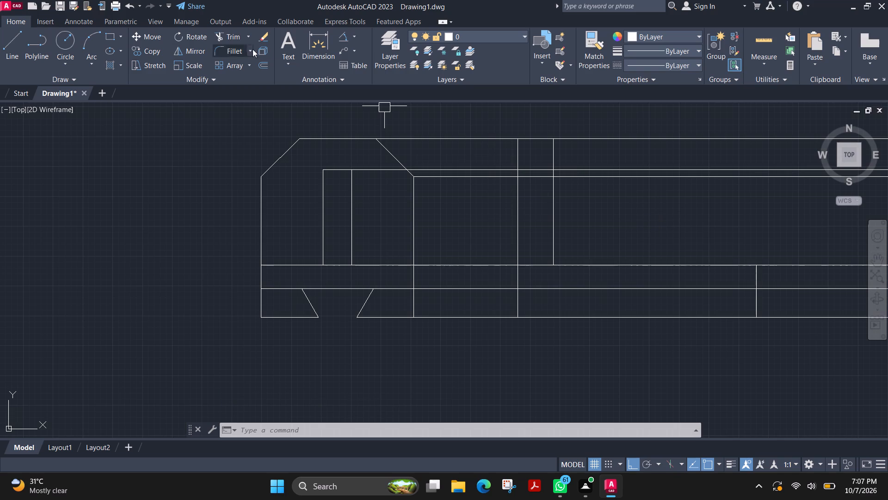
Trim the projection rays in the gap between the two views and beyond the side view's far end.
{"action": "left_click", "coordinate": [235, 37]}
{"action": "left_click", "coordinate": [461, 120]}
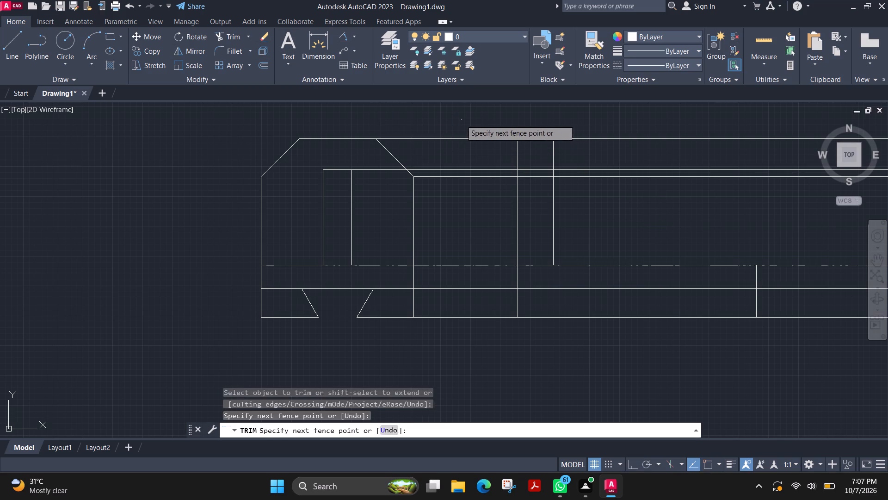
{"action": "left_click", "coordinate": [469, 340]}
{"action": "middle_click_drag", "start_coordinate": [682, 225], "coordinate": [672, 229]}
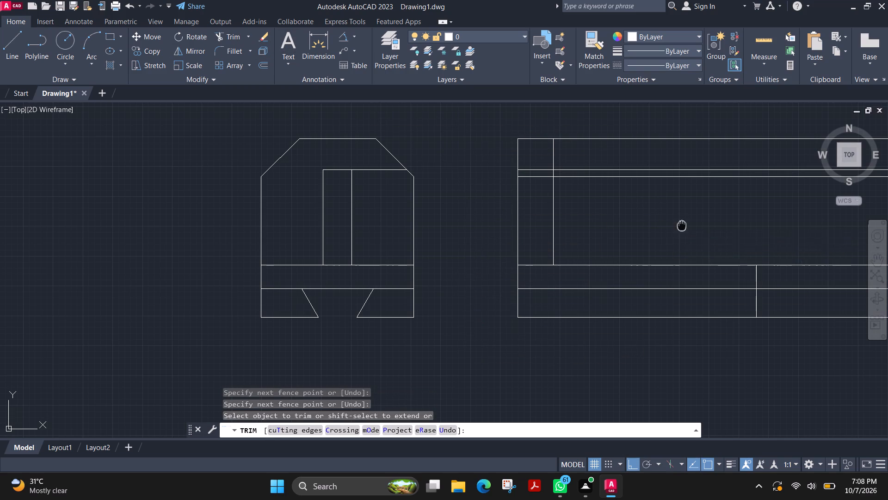
{"action": "middle_click_drag", "start_coordinate": [672, 229], "coordinate": [365, 240]}
{"action": "left_click", "coordinate": [628, 363]}
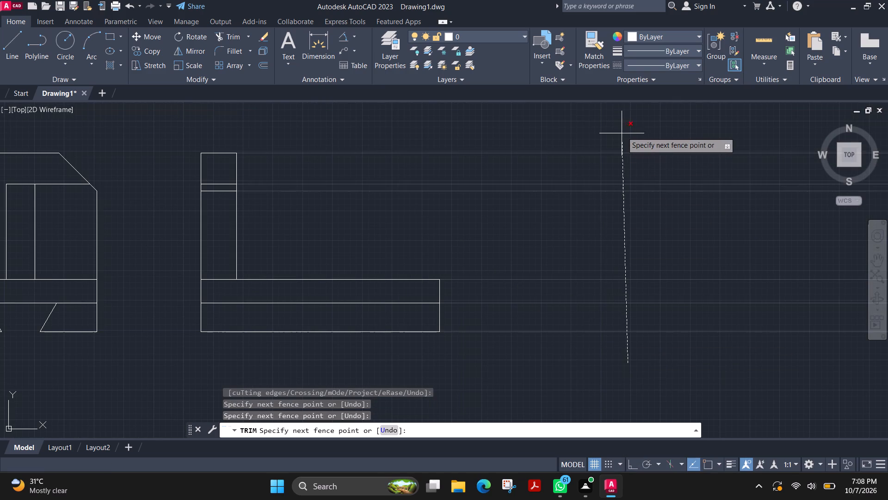
{"action": "left_click", "coordinate": [622, 132]}
{"action": "key", "text": "Escape"}
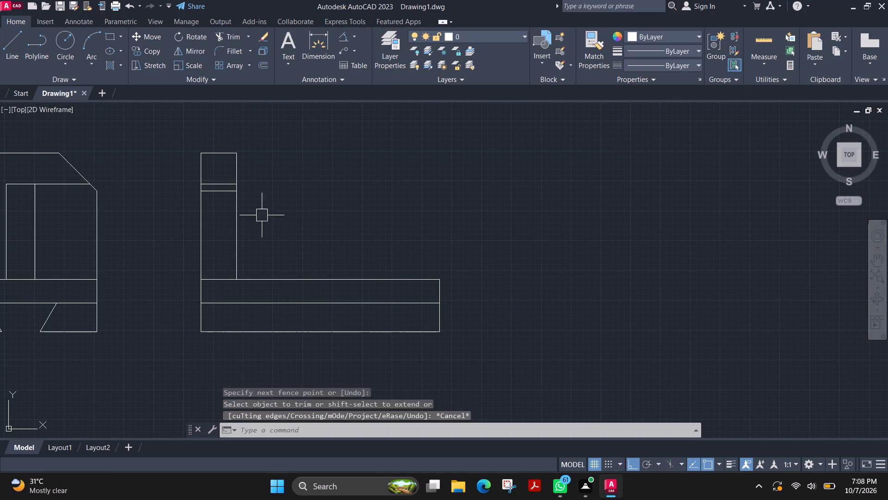
Draw a line 70 mm along the base's top from the upright's foot, continuing with a short vertical marker line upward.
{"action": "left_click", "coordinate": [7, 42]}
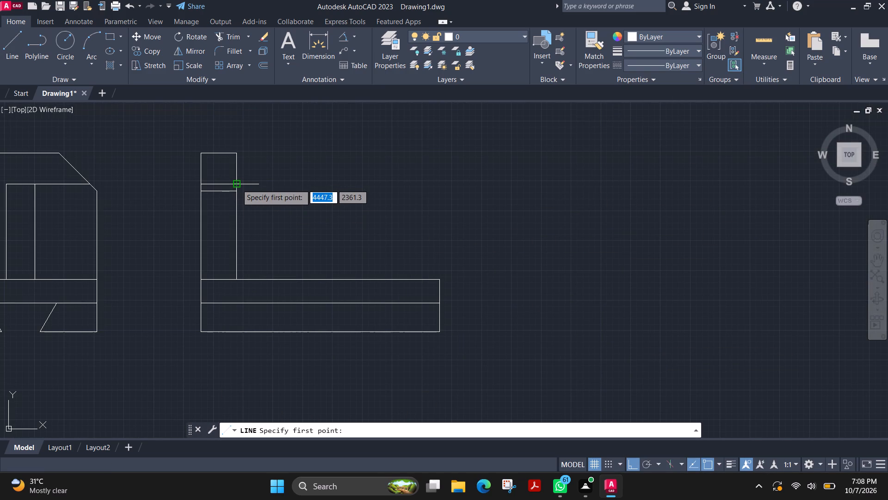
{"action": "key", "text": "Escape"}
{"action": "key", "text": "space"}
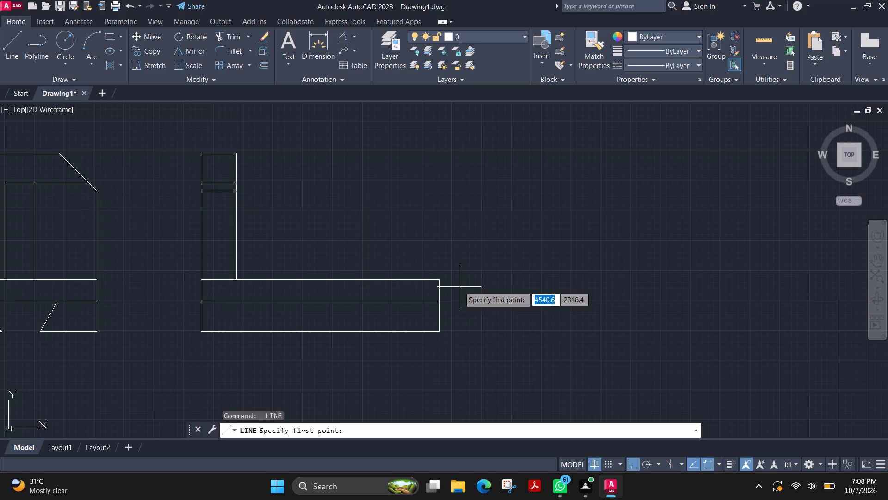
{"action": "left_click", "coordinate": [238, 279]}
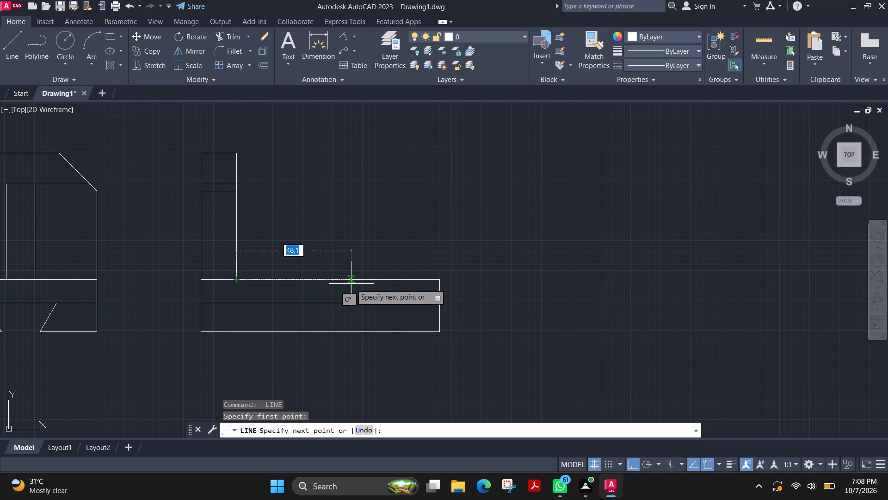
{"action": "type", "text": "70"}
{"action": "key", "text": "Return"}
{"action": "left_click", "coordinate": [410, 217]}
{"action": "key", "text": "Escape"}
Draw the sloping rib edge from the slot-top line on the upright to the 70 mm point, and delete the vertical marker.
{"action": "key", "text": "space"}
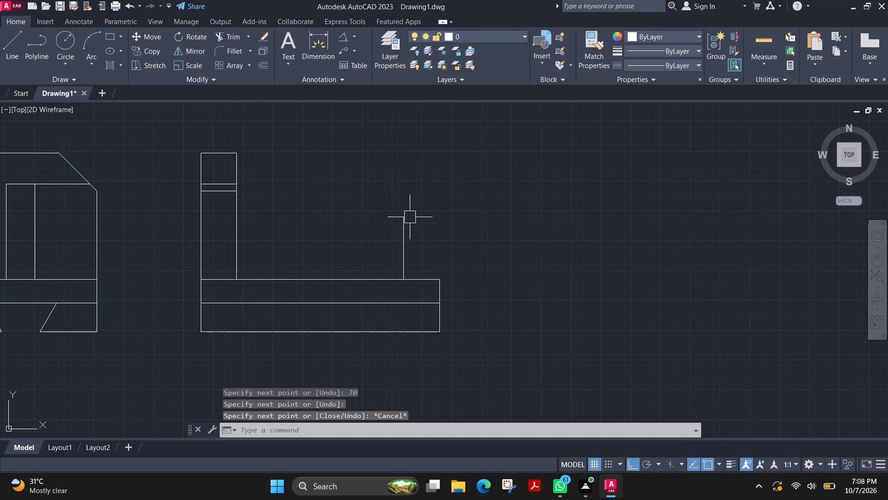
{"action": "left_click", "coordinate": [234, 185]}
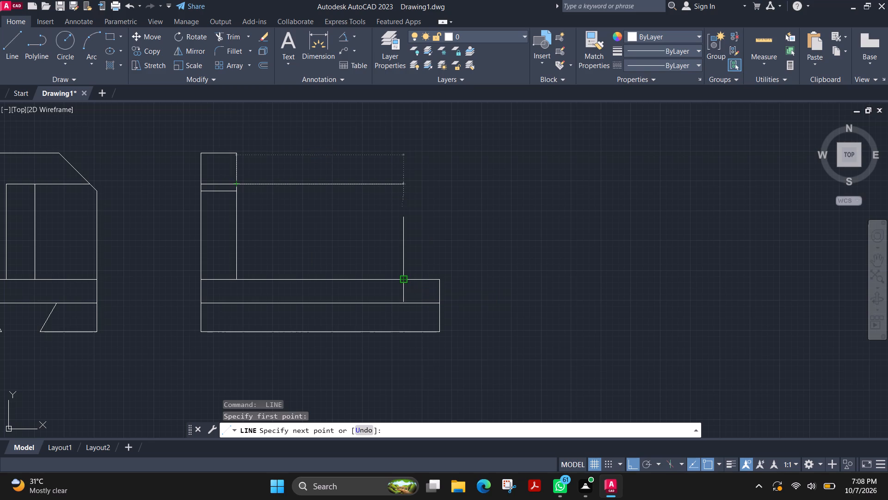
{"action": "left_click", "coordinate": [401, 281]}
{"action": "key", "text": "Escape"}
{"action": "left_click", "coordinate": [403, 242]}
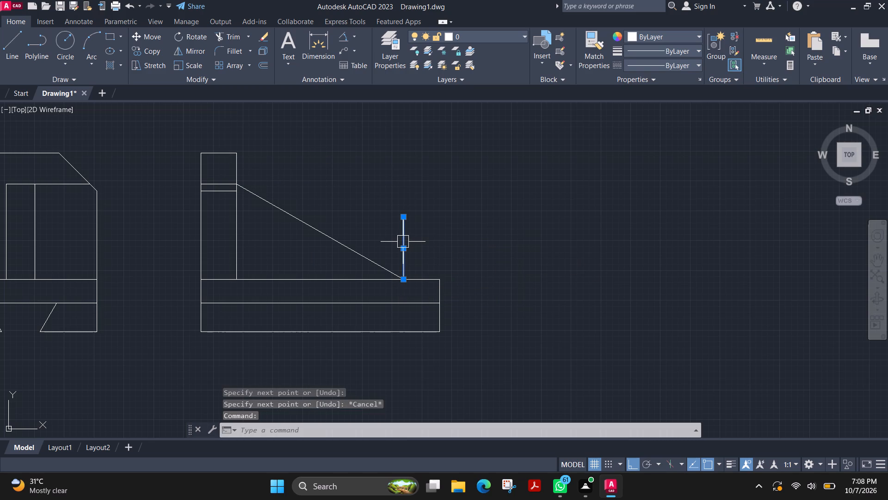
{"action": "key", "text": "Delete"}
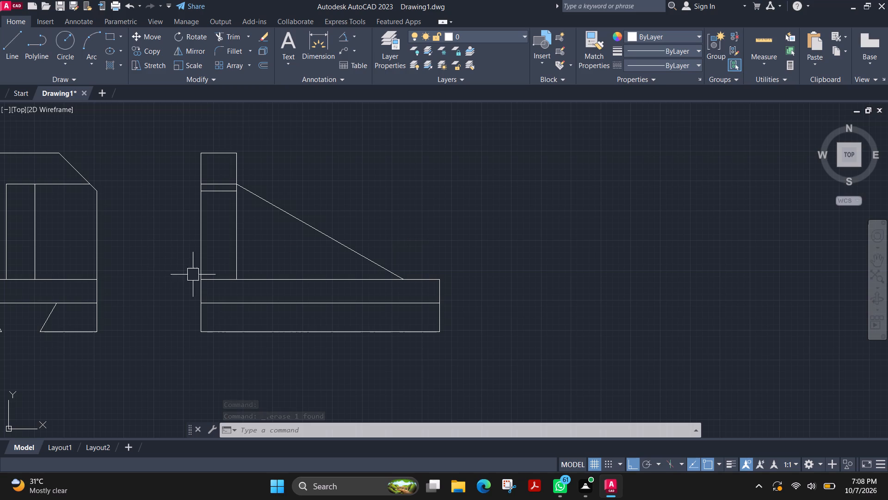
Trim the base's top line and the slot-top line where they cross the side view's upright.
{"action": "left_click", "coordinate": [225, 38]}
{"action": "left_click_drag", "start_coordinate": [218, 252], "coordinate": [217, 292]}
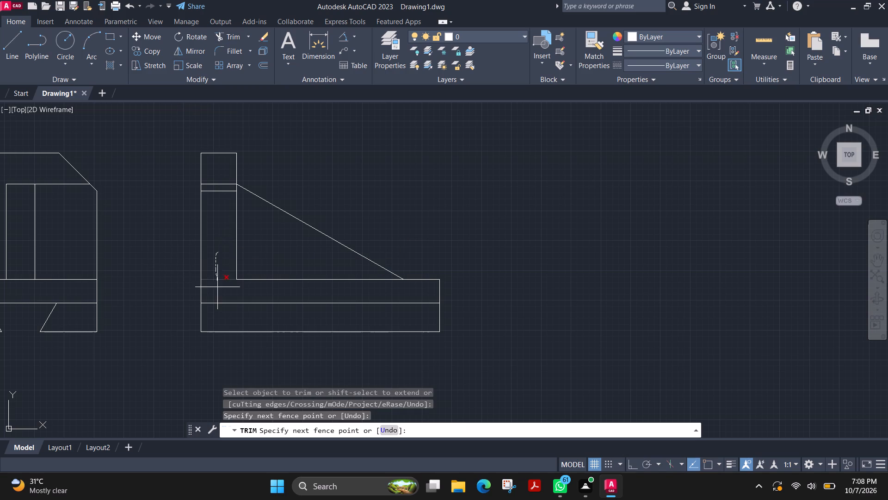
{"action": "left_click_drag", "start_coordinate": [217, 292], "coordinate": [218, 296]}
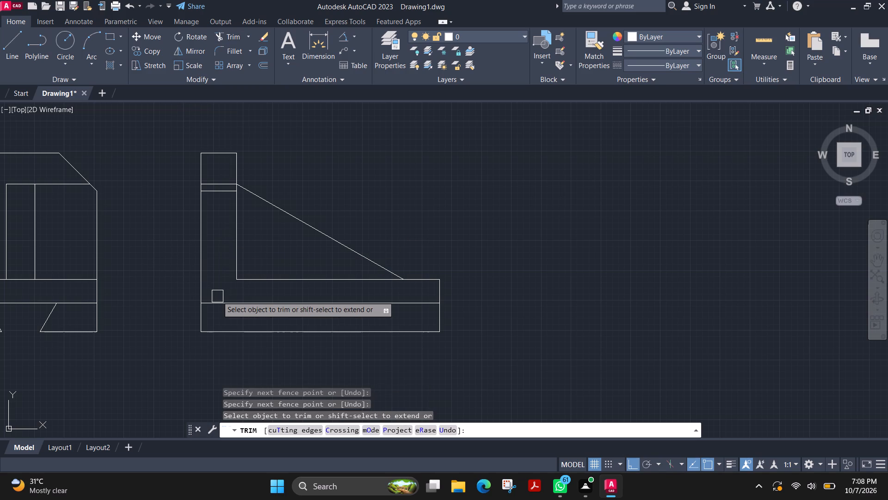
{"action": "scroll", "coordinate": [223, 192], "scroll_direction": "up", "scroll_amount": 3}
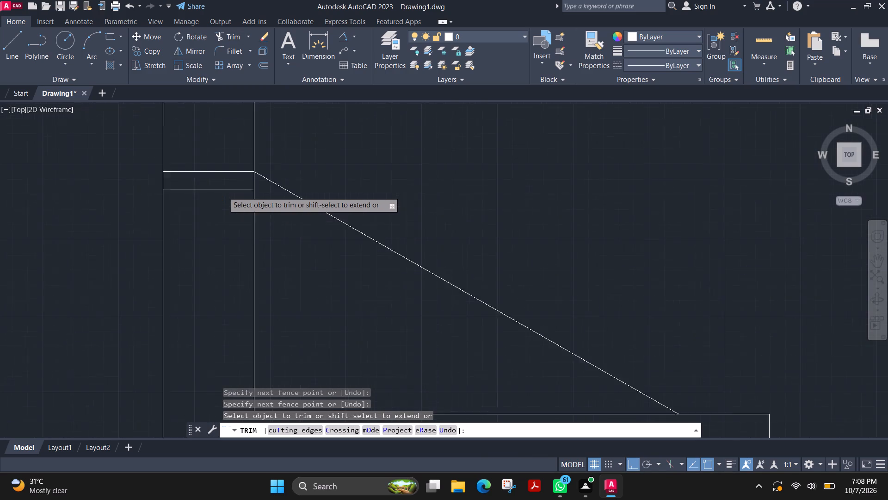
{"action": "left_click", "coordinate": [216, 155]}
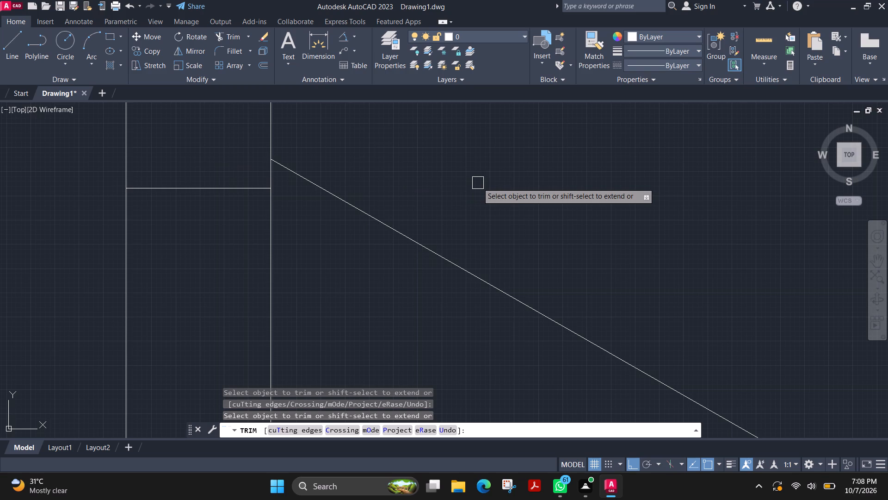
{"action": "scroll", "coordinate": [478, 183], "scroll_direction": "down", "scroll_amount": 3}
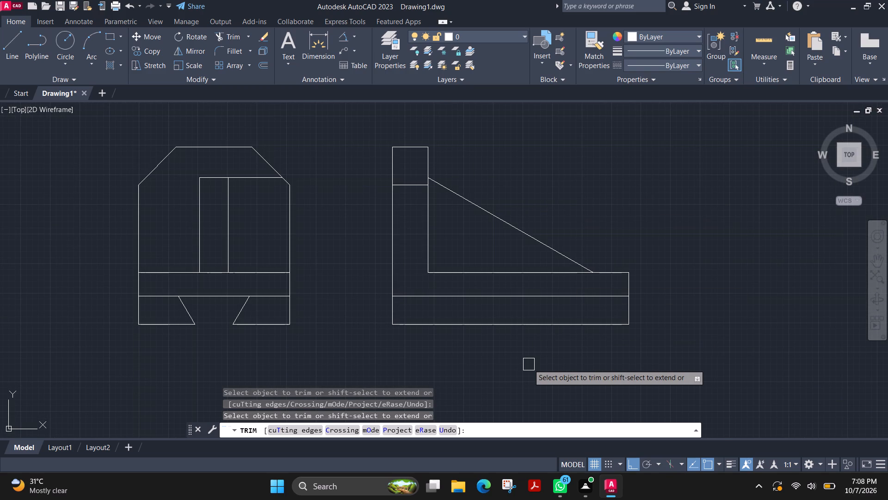
{"action": "key", "text": "Escape"}
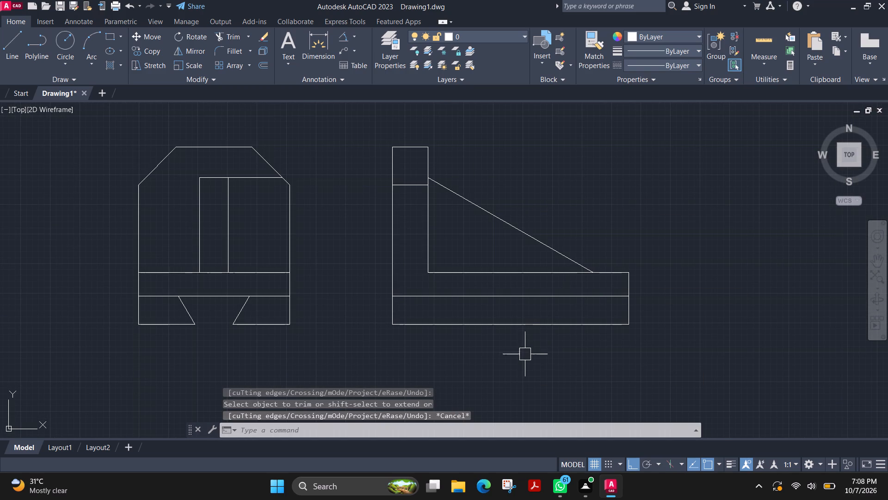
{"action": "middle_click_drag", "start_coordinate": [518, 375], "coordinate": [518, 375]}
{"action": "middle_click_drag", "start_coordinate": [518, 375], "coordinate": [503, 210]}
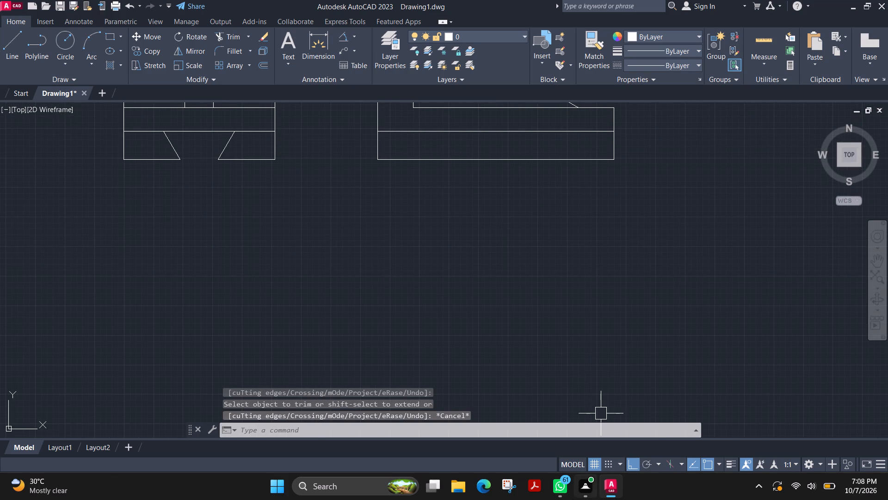
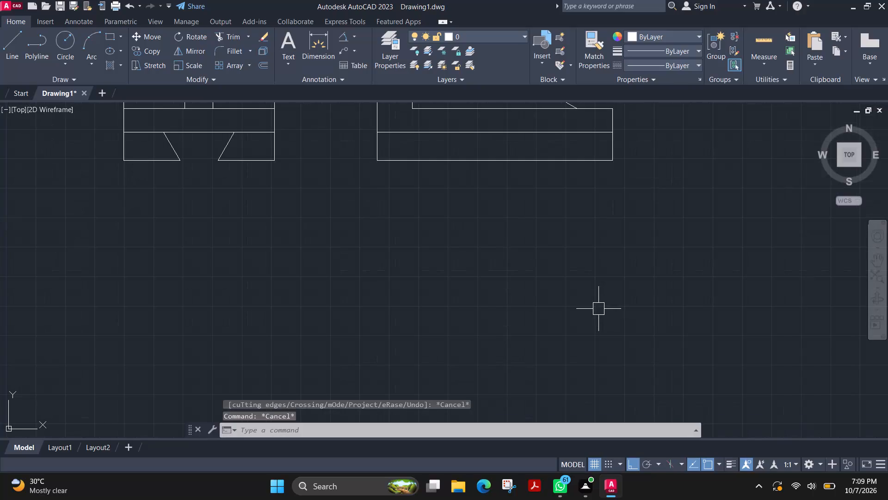
Project vertical rays downward from the side view's bottom corner at the upright and from the upright's foot on the base.
{"action": "scroll", "coordinate": [593, 295], "scroll_direction": "down", "scroll_amount": 1}
{"action": "middle_click_drag", "start_coordinate": [579, 311], "coordinate": [561, 347]}
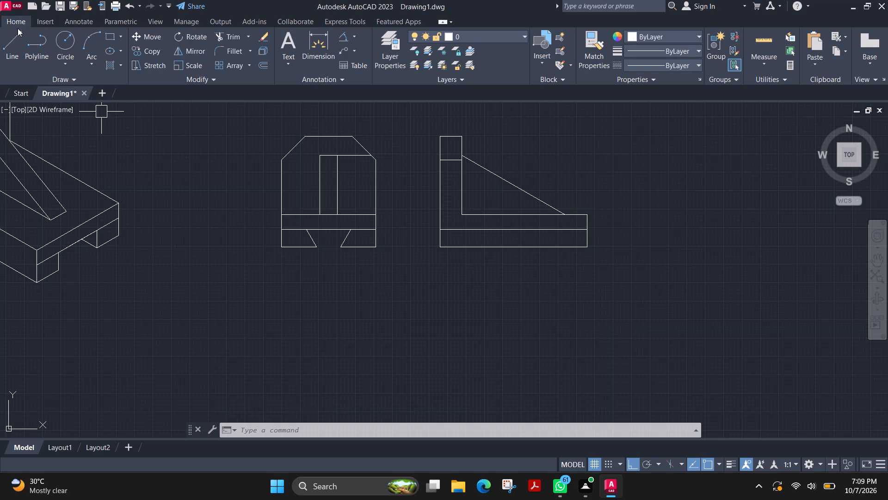
{"action": "left_click", "coordinate": [17, 40]}
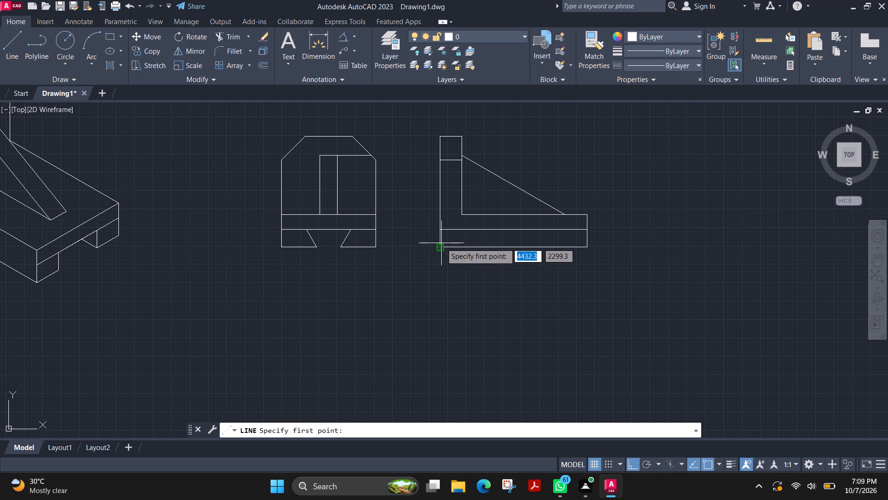
{"action": "key", "text": "Escape"}
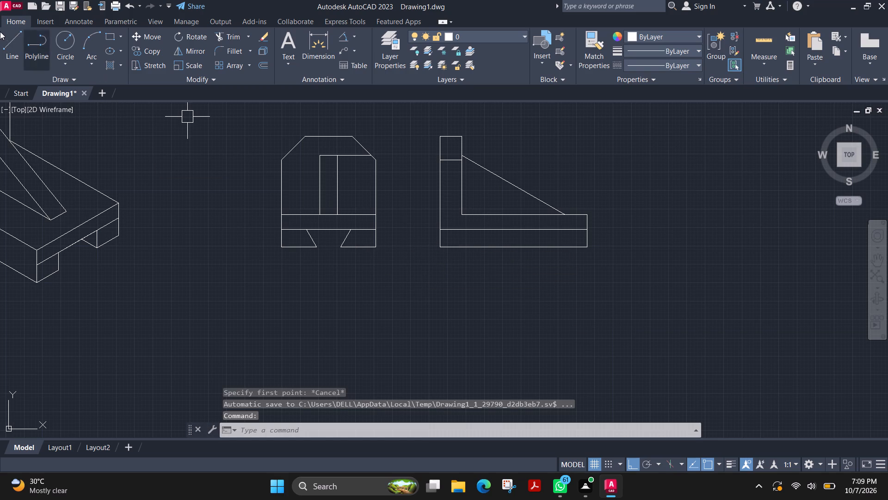
{"action": "left_click", "coordinate": [44, 79]}
{"action": "left_click", "coordinate": [51, 94]}
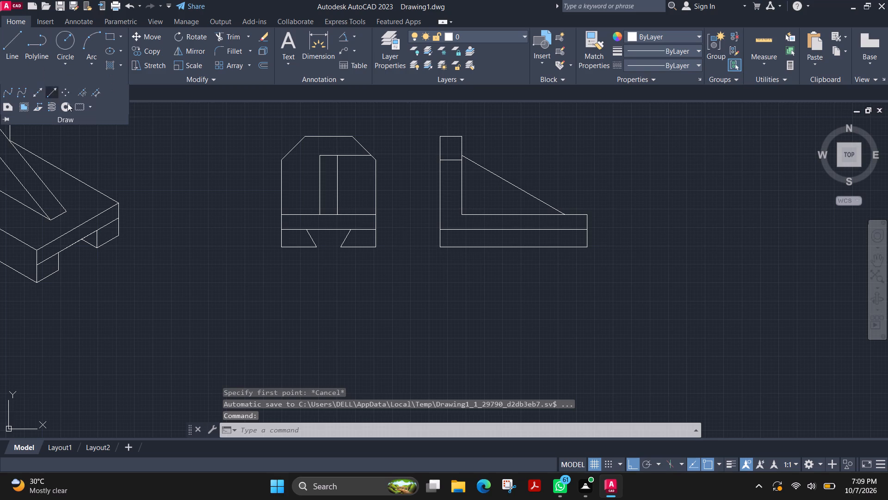
{"action": "left_click", "coordinate": [441, 249]}
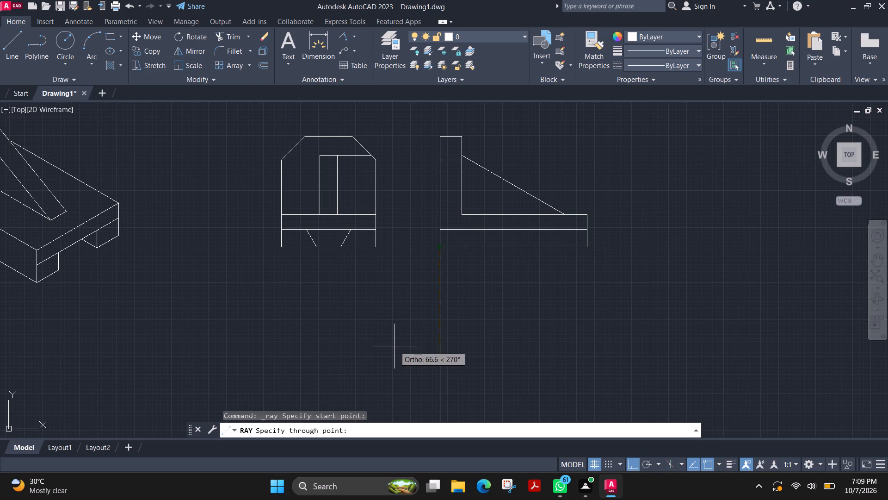
{"action": "left_click", "coordinate": [395, 346]}
{"action": "key", "text": "Escape"}
{"action": "key", "text": "space"}
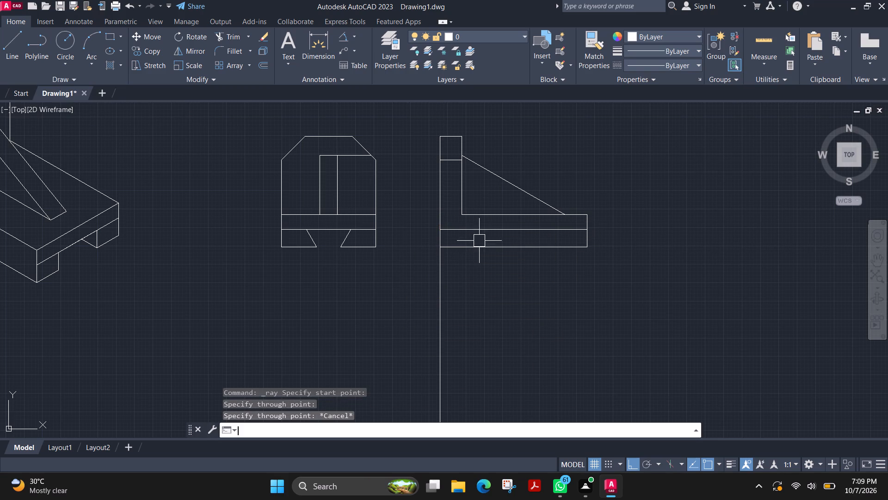
{"action": "left_click", "coordinate": [463, 214]}
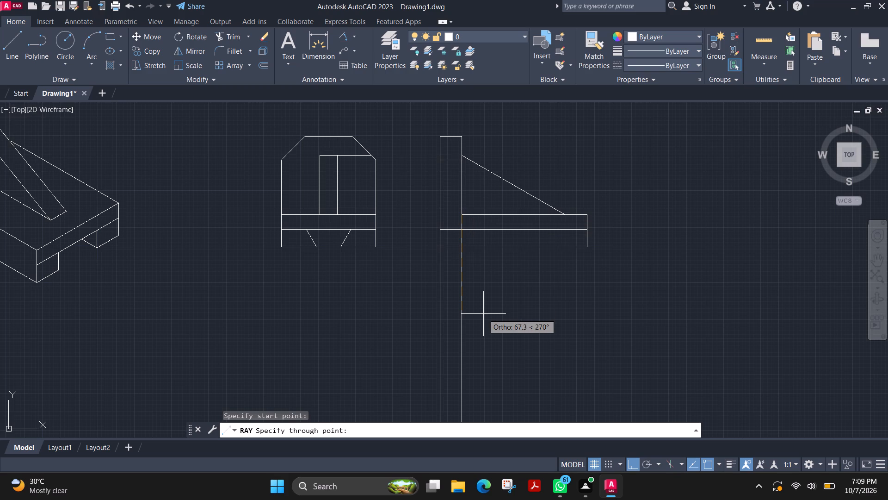
{"action": "left_click", "coordinate": [483, 314]}
{"action": "key", "text": "Escape"}
Project vertical rays downward from the base's far bottom corner and from the rib's foot on the base.
{"action": "key", "text": "space"}
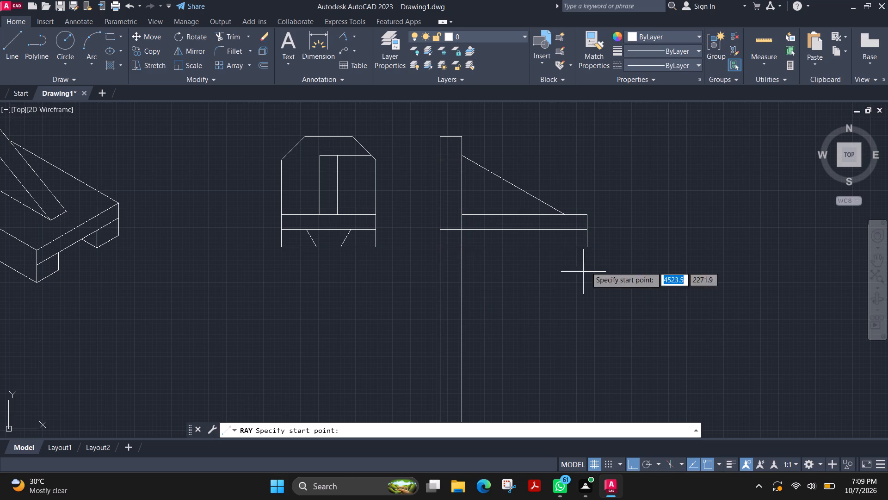
{"action": "left_click", "coordinate": [586, 250]}
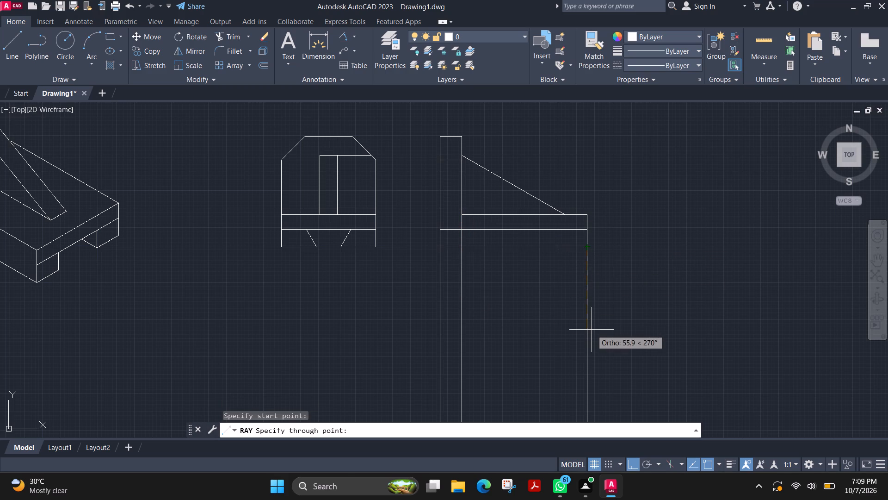
{"action": "left_click", "coordinate": [592, 330]}
{"action": "key", "text": "Escape"}
{"action": "key", "text": "space"}
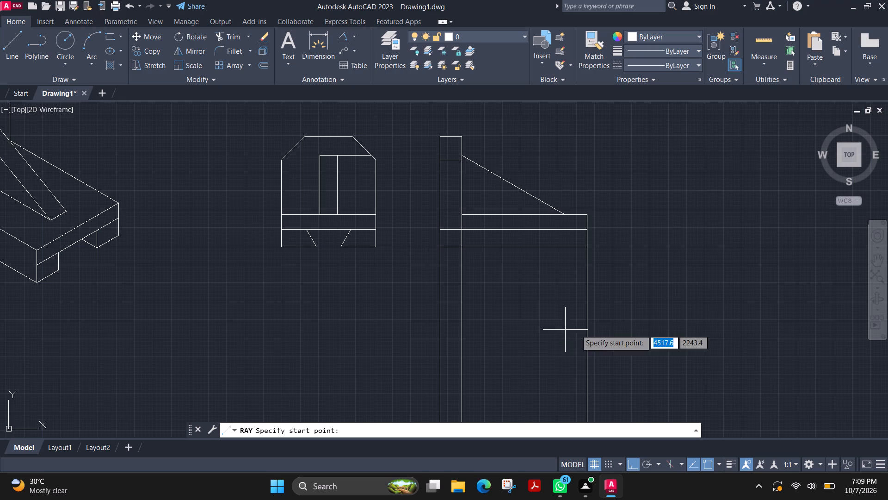
{"action": "left_click", "coordinate": [565, 214]}
{"action": "left_click", "coordinate": [563, 325]}
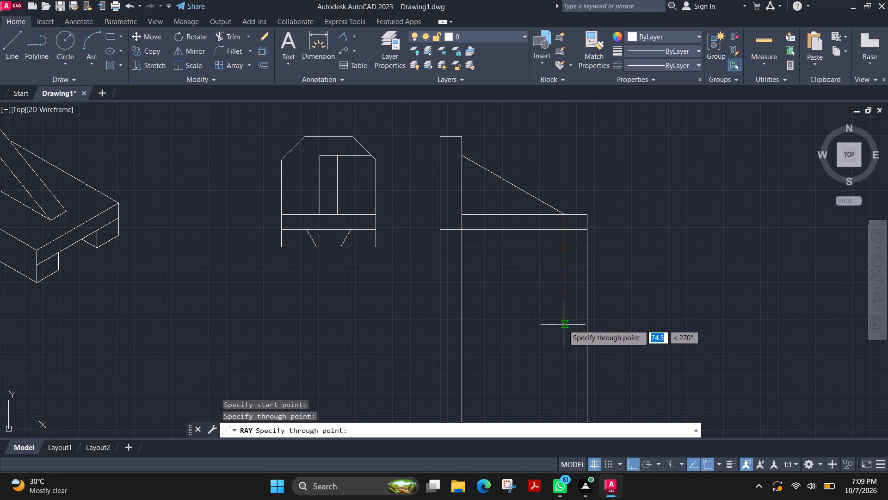
{"action": "key", "text": "Escape"}
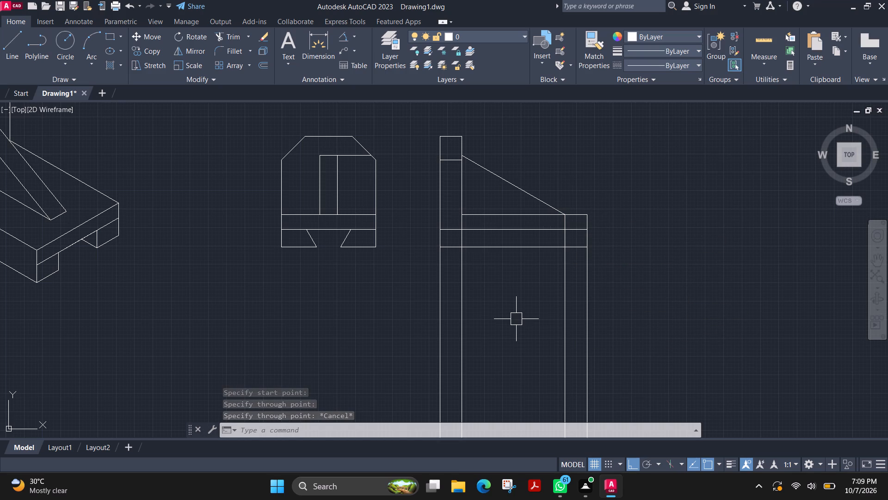
Draw a 100 by 64 mm rectangular outline between the outer rays, starting about 36 mm below the side view.
{"action": "left_click", "coordinate": [6, 54]}
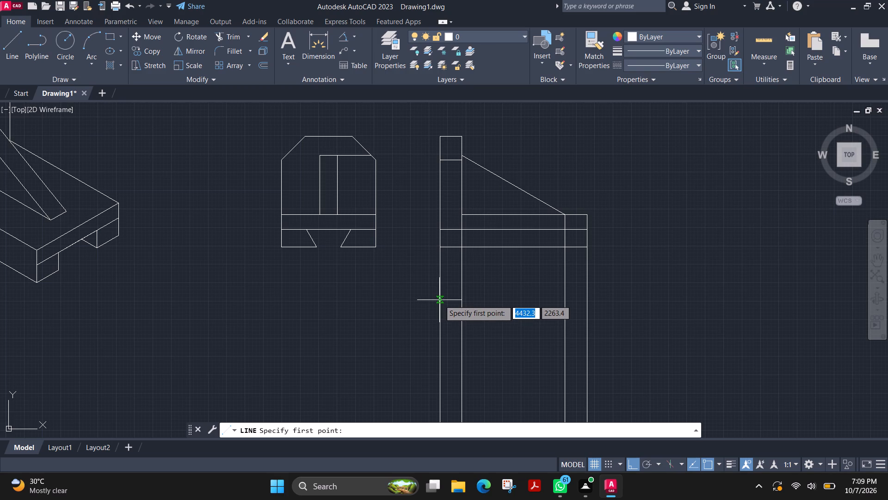
{"action": "left_click", "coordinate": [439, 300]}
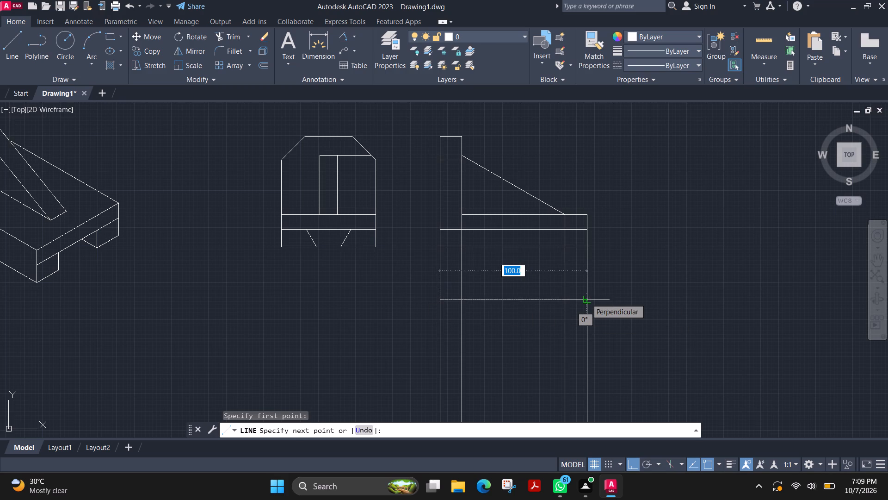
{"action": "left_click", "coordinate": [586, 299]}
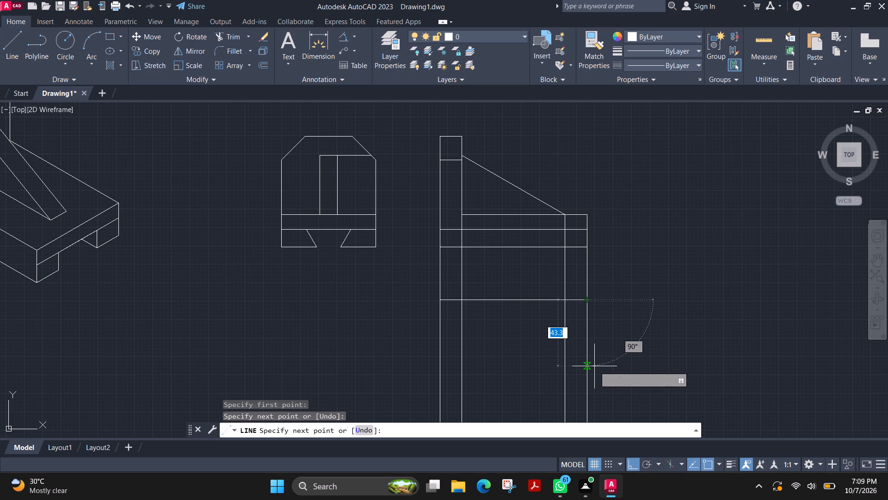
{"action": "type", "text": "64"}
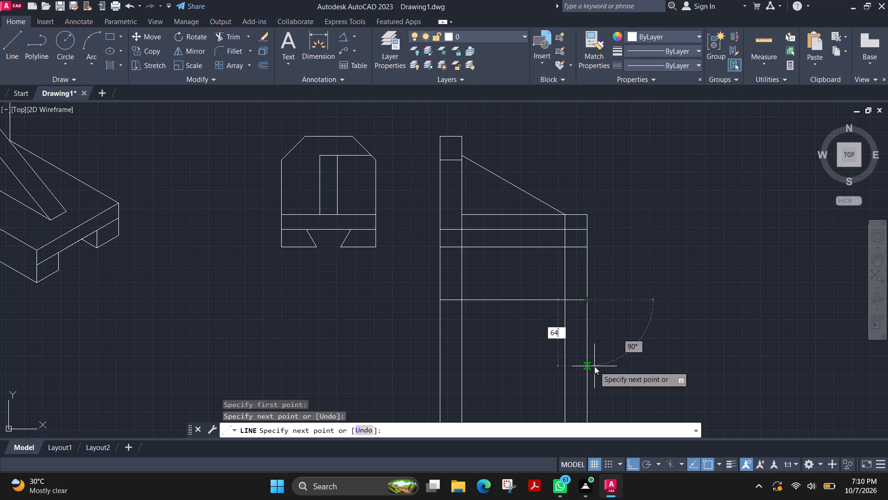
{"action": "key", "text": "Return"}
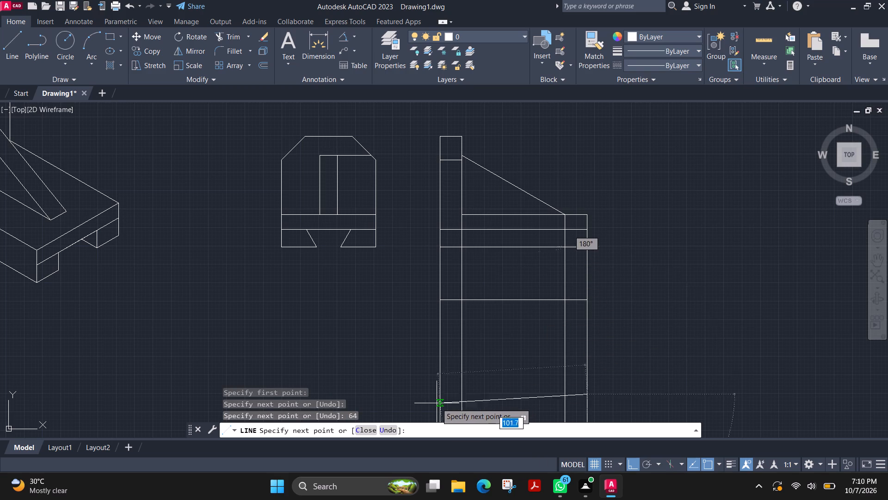
{"action": "left_click", "coordinate": [439, 394]}
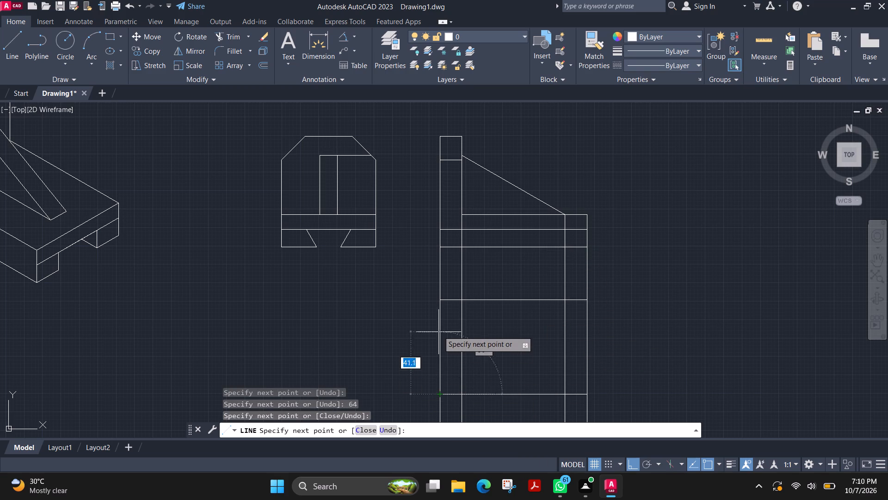
{"action": "left_click", "coordinate": [439, 300]}
{"action": "key", "text": "Escape"}
Draw the upright's inner-face line along its ray, from the new outline's upper edge to its lower edge.
{"action": "key", "text": "space"}
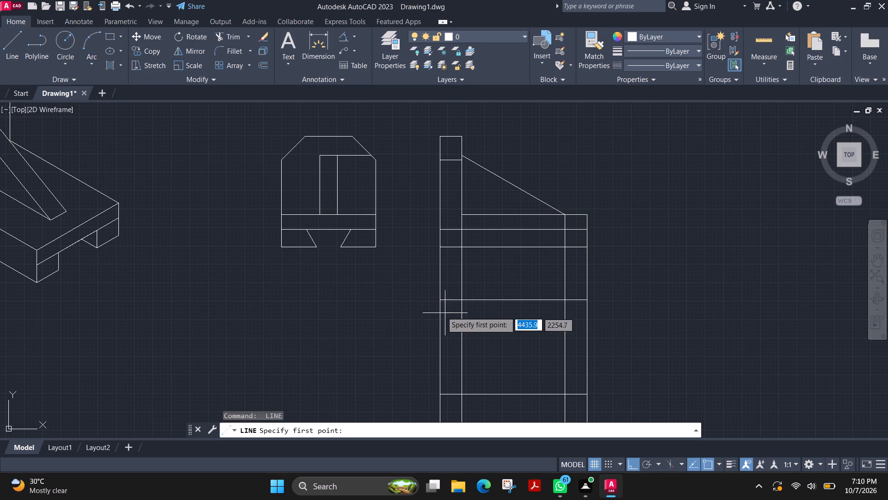
{"action": "left_click", "coordinate": [461, 302]}
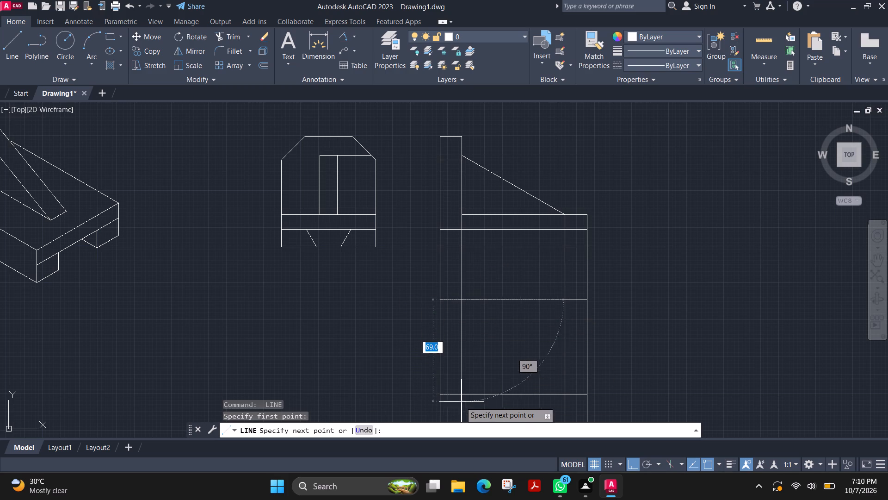
{"action": "left_click", "coordinate": [462, 392]}
{"action": "key", "text": "Escape"}
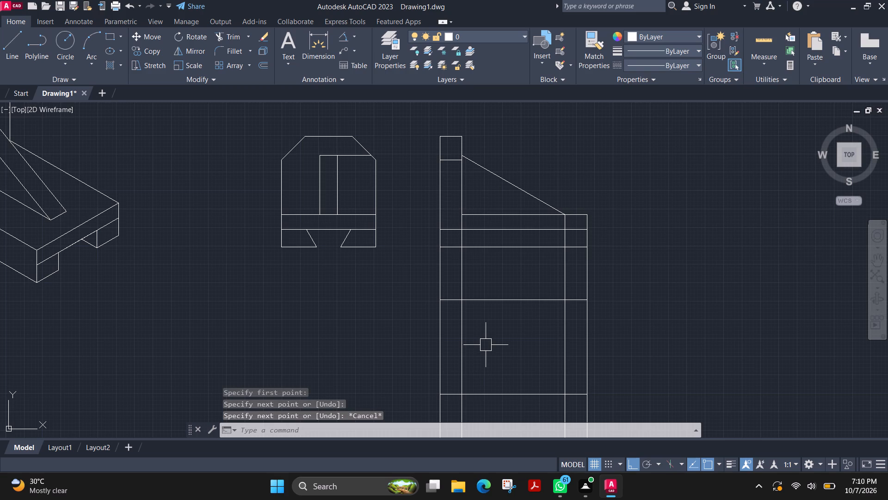
Draw a horizontal centre line across the full length of the 100 by 64 mm outline.
{"action": "key", "text": "space"}
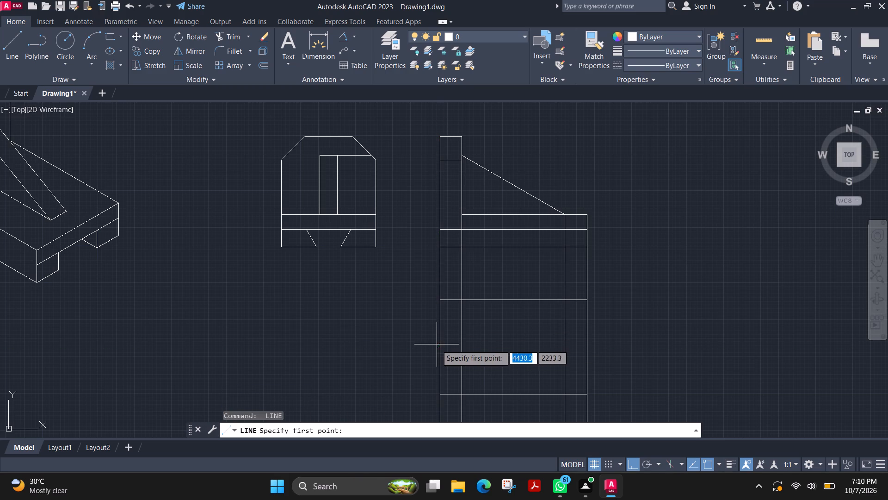
{"action": "left_click", "coordinate": [440, 347]}
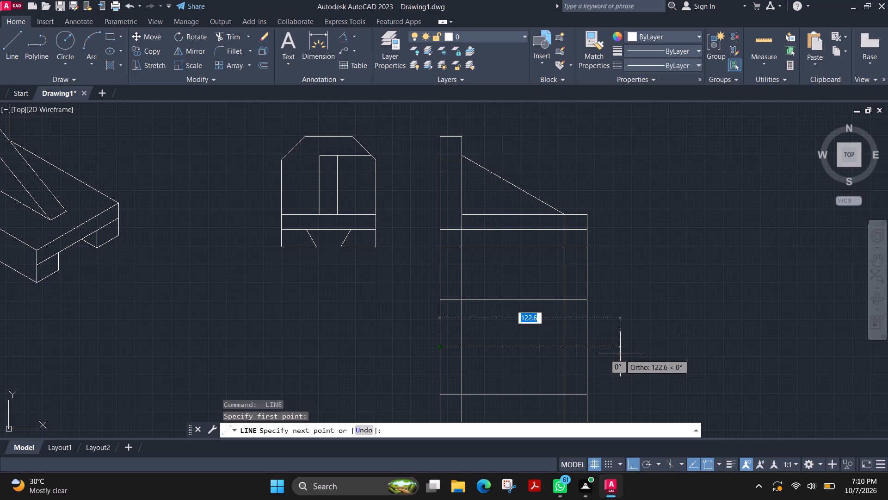
{"action": "left_click", "coordinate": [586, 349]}
{"action": "key", "text": "Escape"}
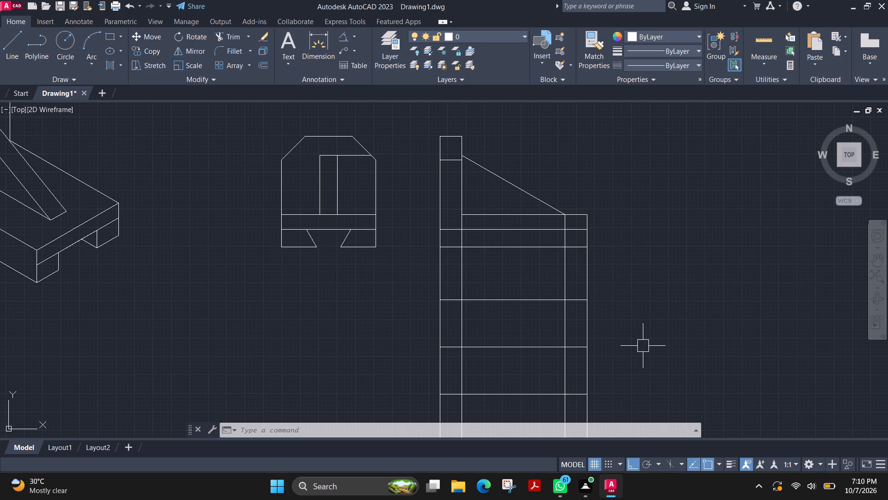
{"action": "key", "text": "Escape"}
Draw horizontal chamfer-edge lines across the upright strip, 16 mm in from the outline's upper and lower edges.
{"action": "key", "text": "space"}
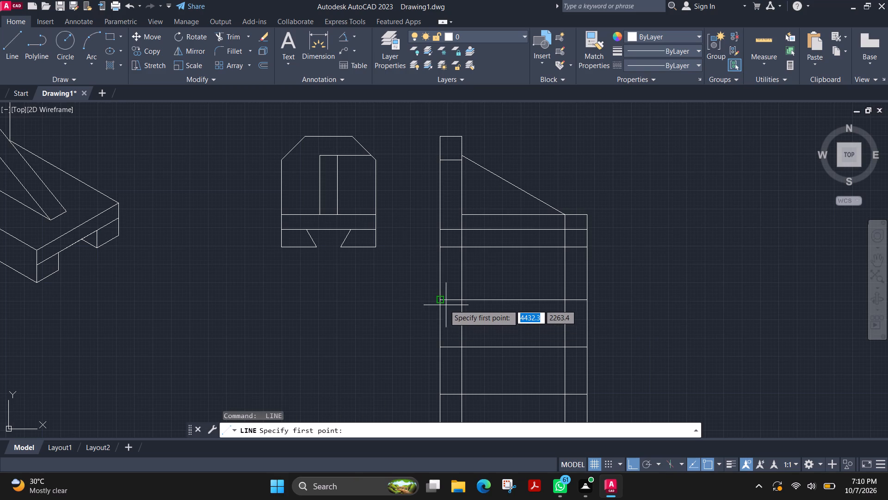
{"action": "left_click", "coordinate": [438, 301]}
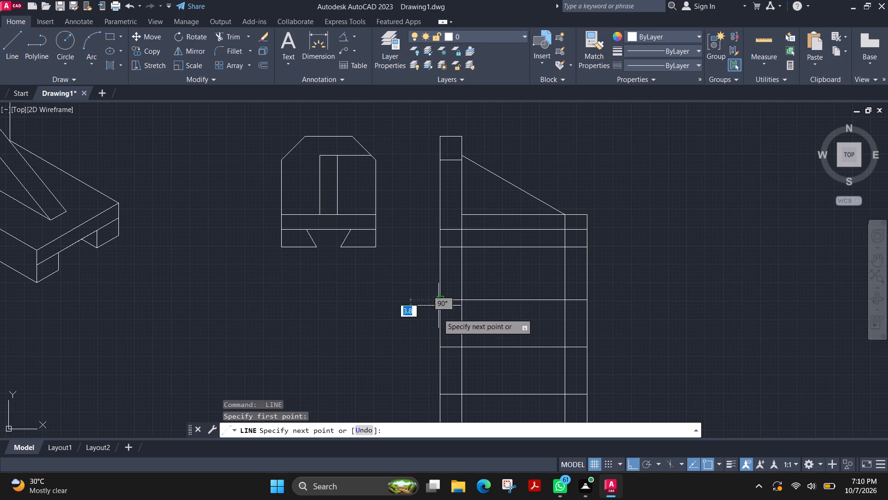
{"action": "type", "text": "16"}
{"action": "key", "text": "Return"}
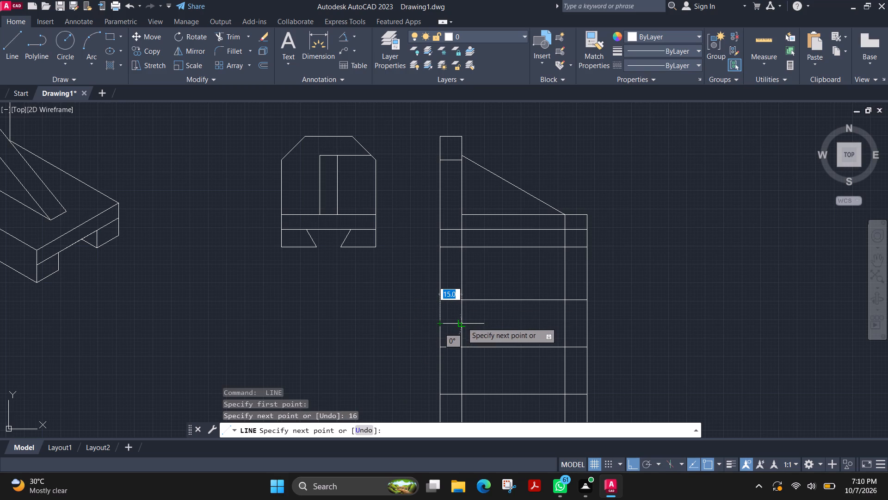
{"action": "left_click", "coordinate": [460, 324]}
{"action": "key", "text": "Escape"}
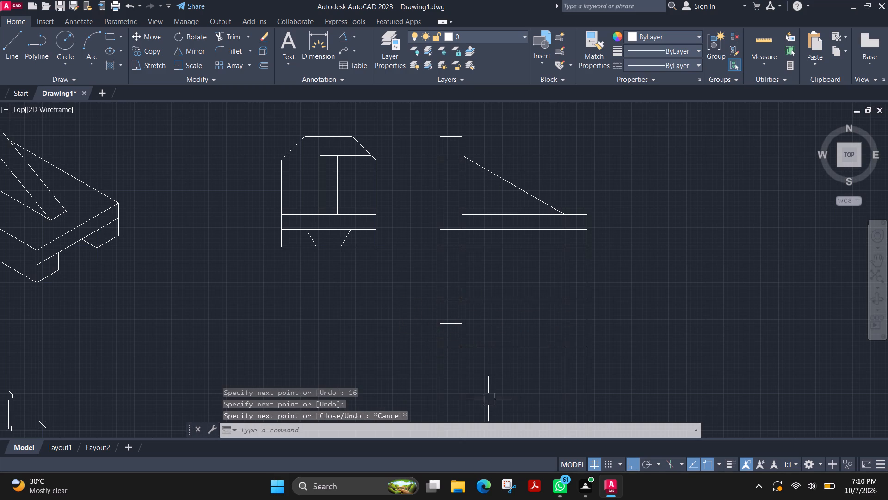
{"action": "middle_click_drag", "start_coordinate": [487, 360], "coordinate": [476, 324]}
{"action": "key", "text": "space"}
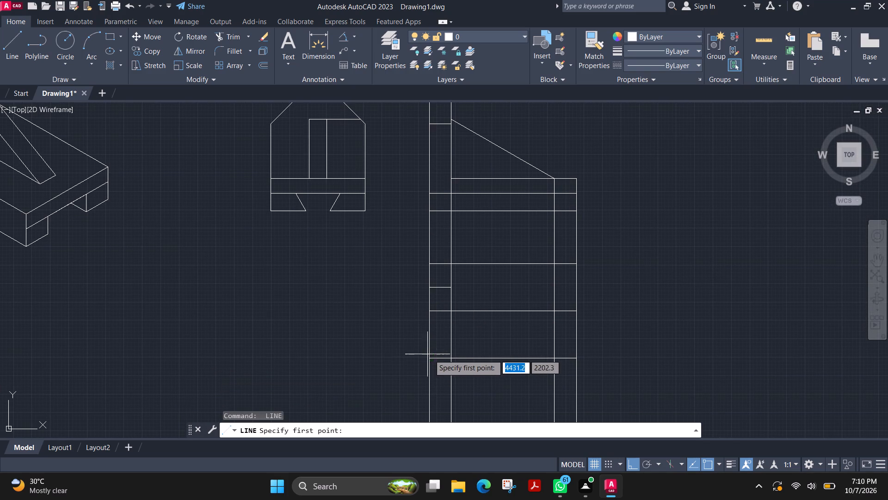
{"action": "left_click", "coordinate": [430, 357]}
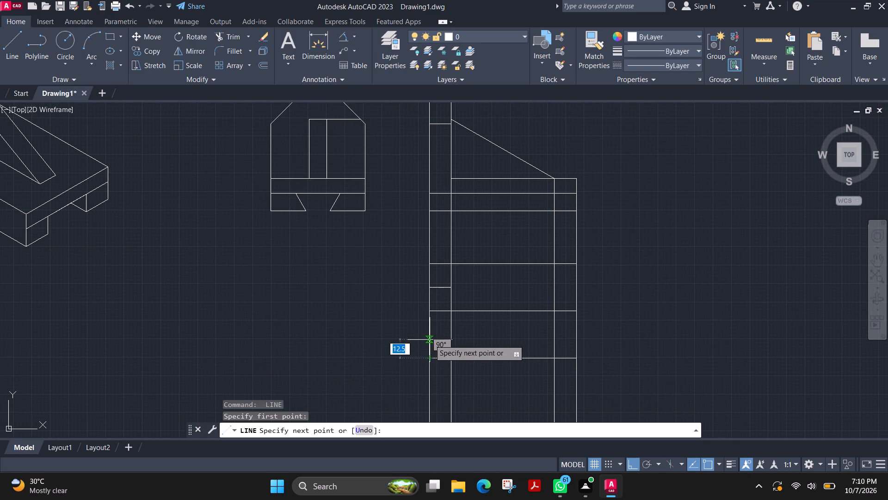
{"action": "type", "text": "16"}
{"action": "key", "text": "Return"}
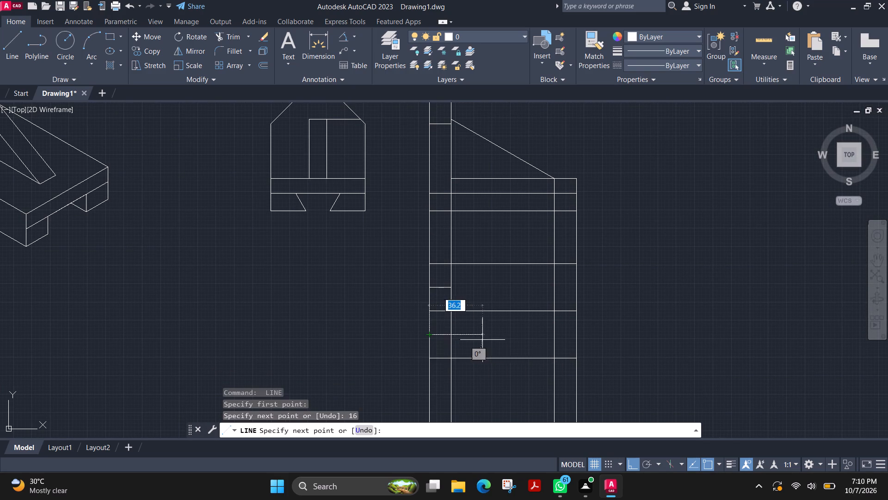
{"action": "left_click", "coordinate": [451, 335]}
{"action": "key", "text": "Escape"}
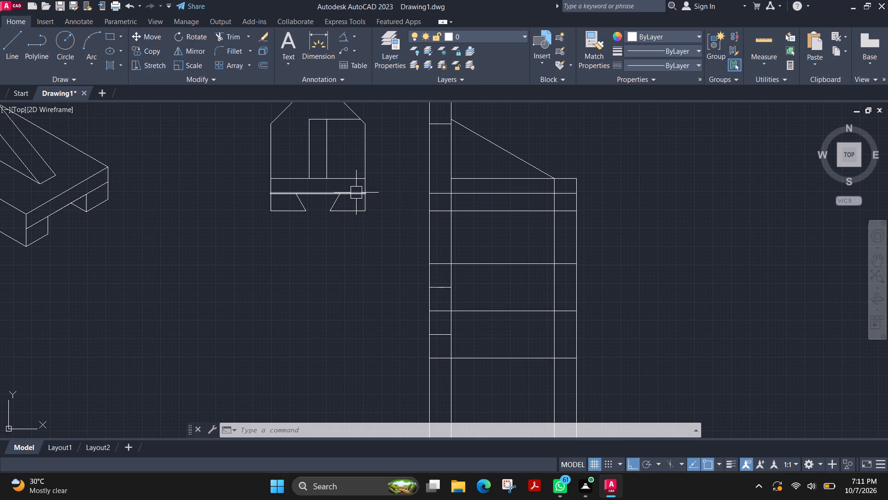
Copy the dovetail-slotted base strip of the notched view about 58 mm straight down, using its upper edge's midpoint as base point.
{"action": "left_click", "coordinate": [379, 230]}
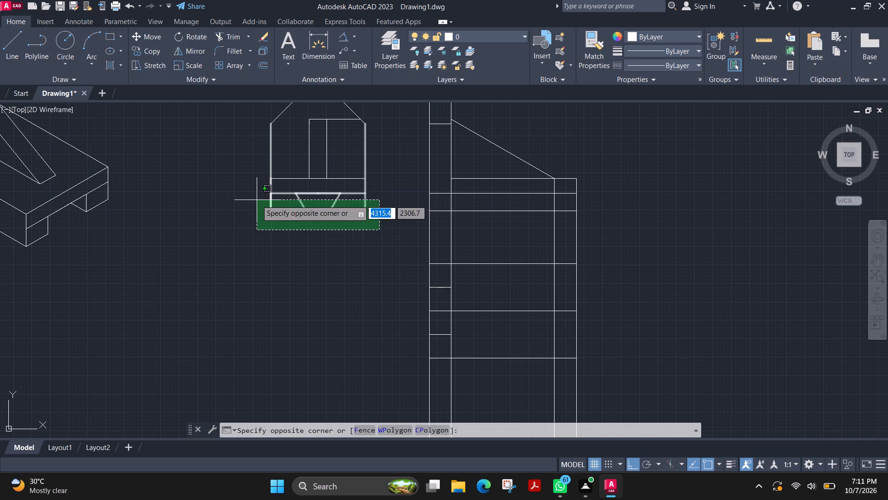
{"action": "key", "text": "Escape"}
{"action": "left_click", "coordinate": [250, 186]}
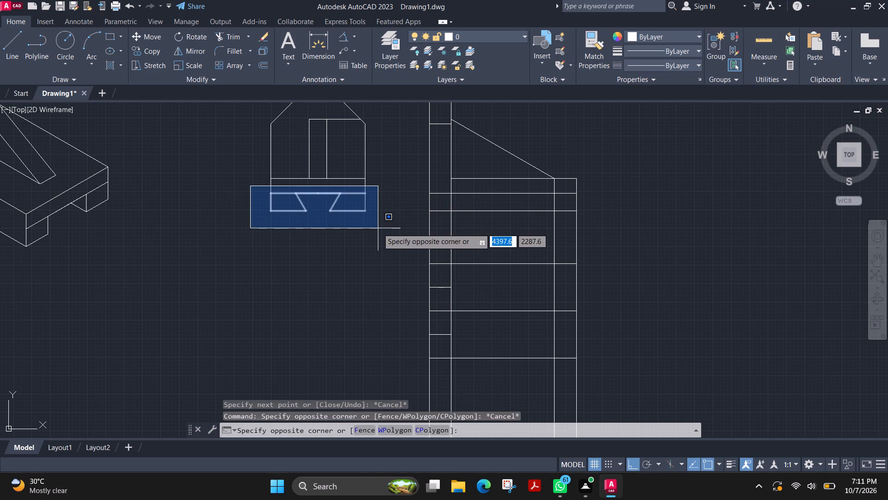
{"action": "left_click", "coordinate": [381, 231]}
{"action": "type", "text": "co"}
{"action": "key", "text": "Return"}
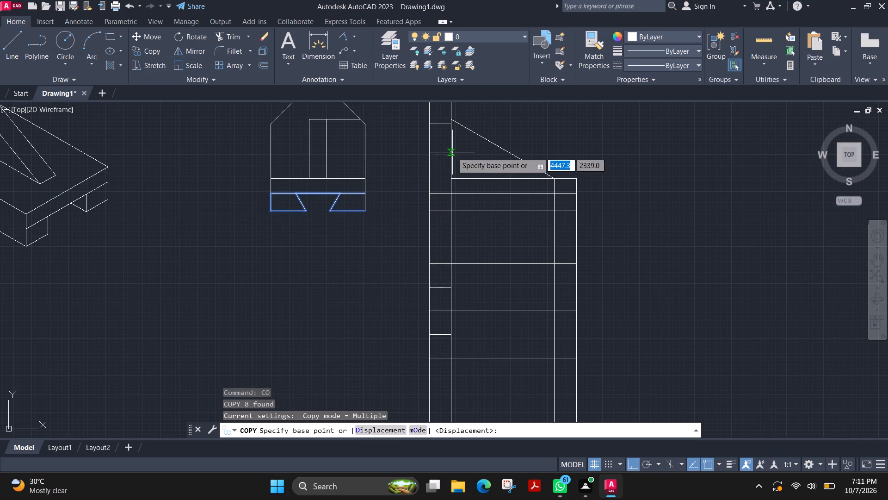
{"action": "left_click", "coordinate": [317, 191]}
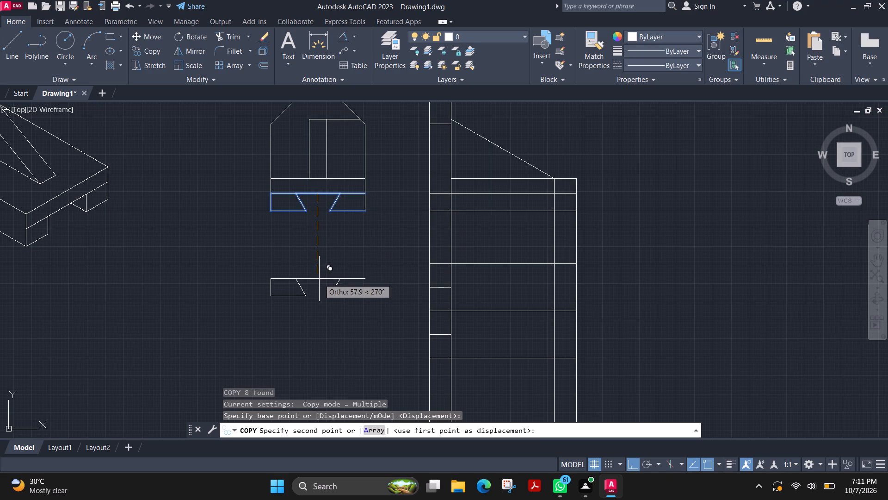
{"action": "left_click", "coordinate": [319, 279]}
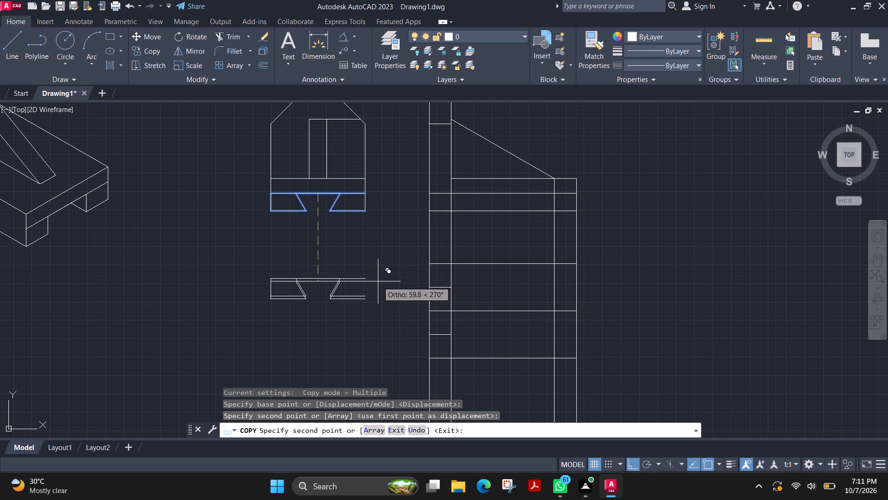
{"action": "key", "text": "Escape"}
Rotate the copied dovetail strip 90° counterclockwise about the midpoint of its upper edge.
{"action": "left_click", "coordinate": [374, 316]}
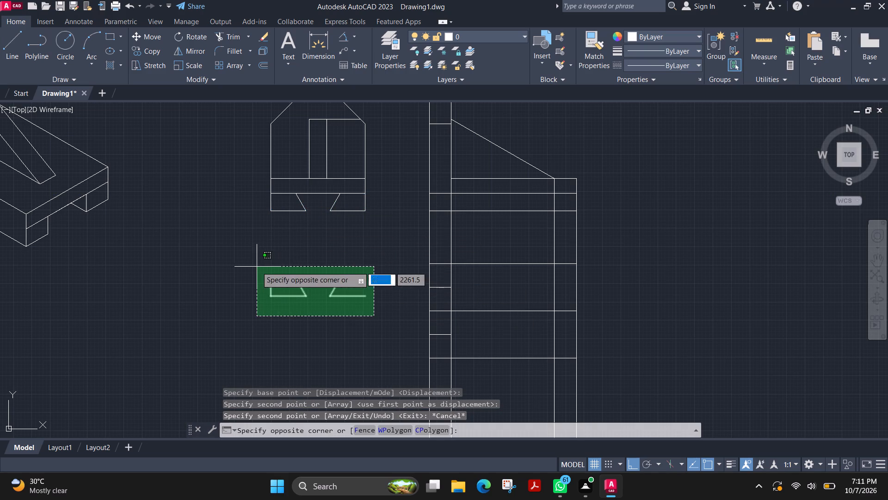
{"action": "left_click", "coordinate": [257, 267]}
{"action": "type", "text": "ro"}
{"action": "key", "text": "Return"}
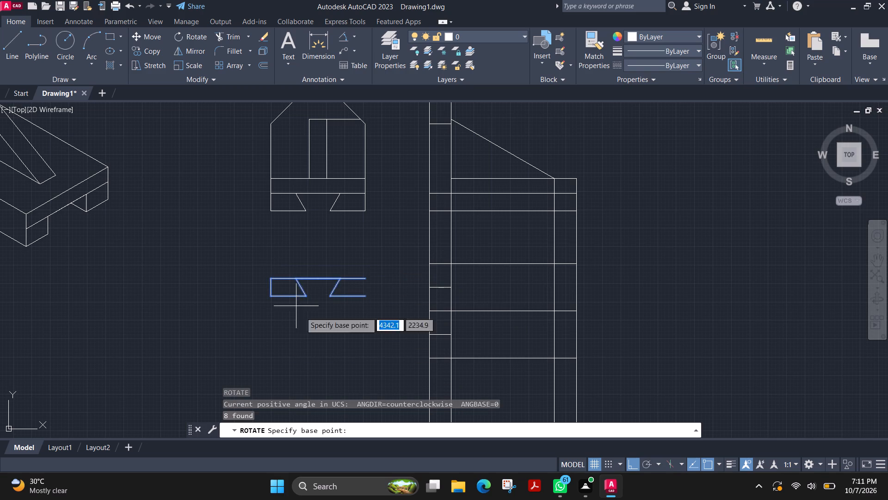
{"action": "left_click", "coordinate": [320, 280]}
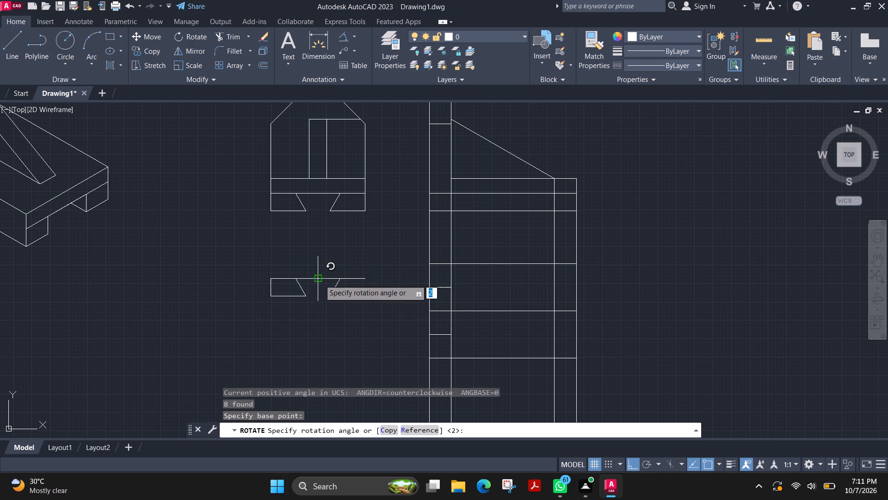
{"action": "left_click", "coordinate": [329, 257]}
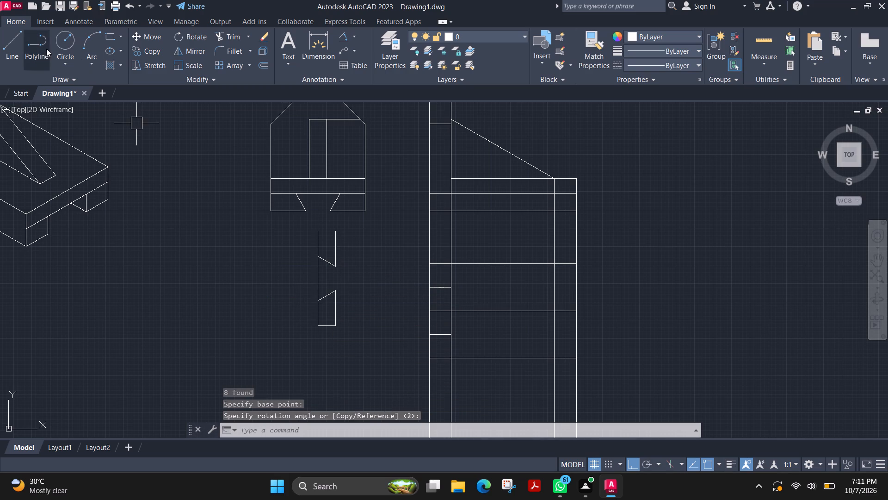
Move the rotated dovetail strip so its lower-right corner meets the lower-left corner of the 100 by 64 mm outline.
{"action": "left_click", "coordinate": [357, 346]}
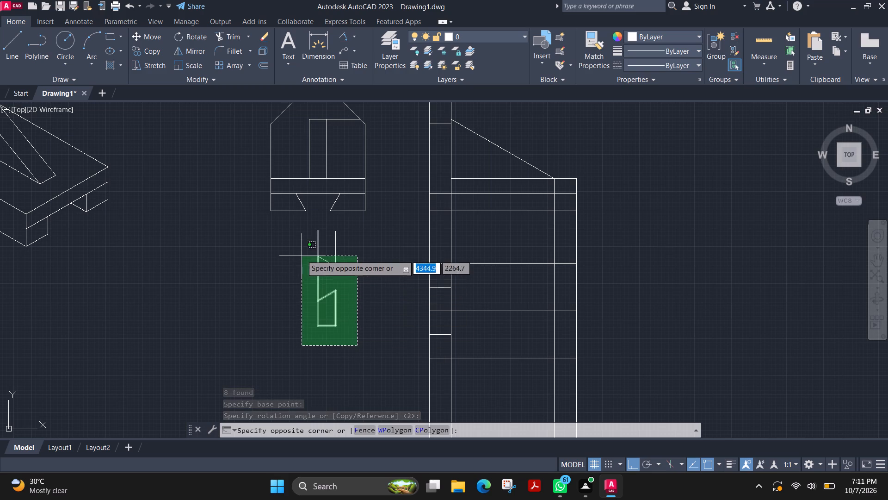
{"action": "left_click", "coordinate": [301, 248]}
{"action": "key", "text": "m"}
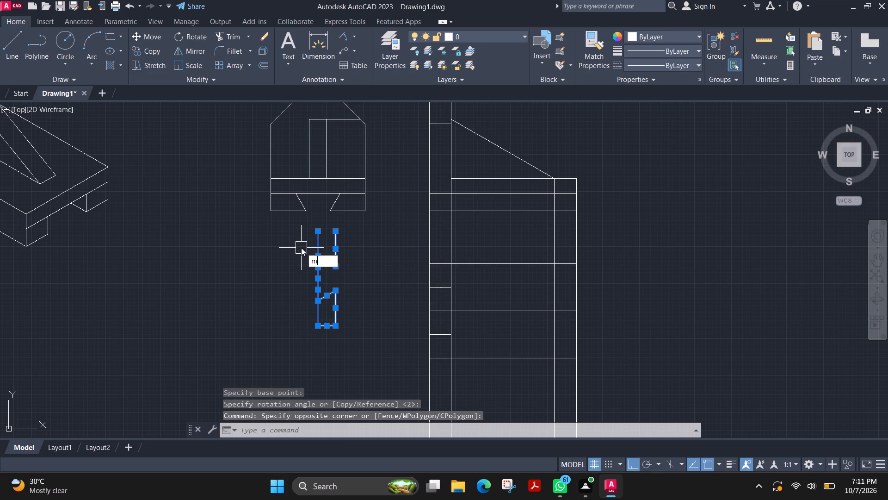
{"action": "key", "text": "Return"}
{"action": "left_click", "coordinate": [336, 326]}
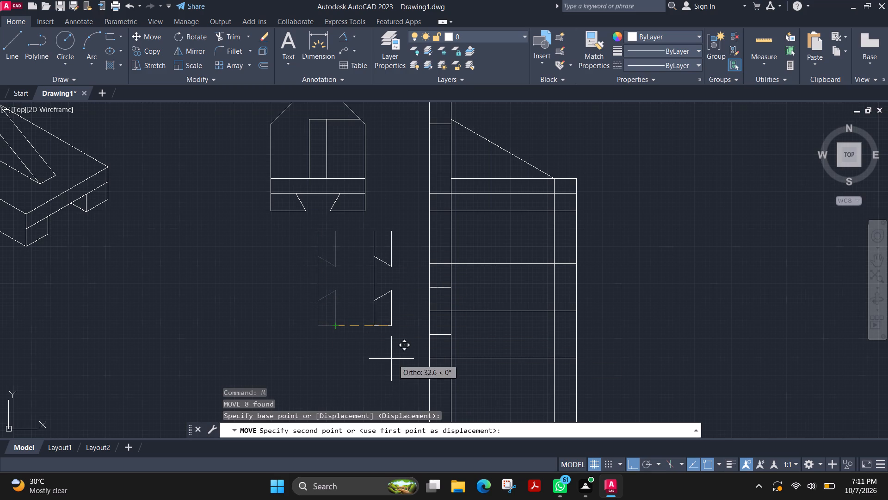
{"action": "left_click", "coordinate": [427, 357]}
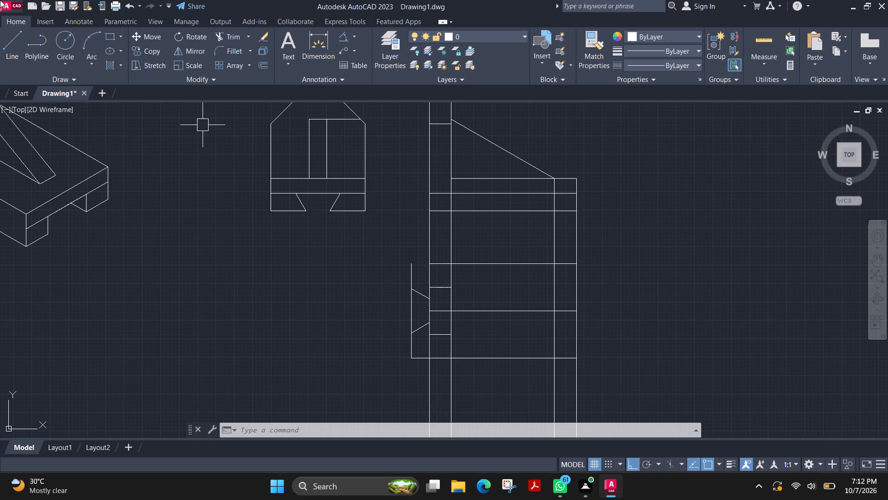
Draw the 12 mm wide rib outline, 6 mm either side of the centre line, spanning 70 mm from the upright's inner face.
{"action": "left_click", "coordinate": [16, 53]}
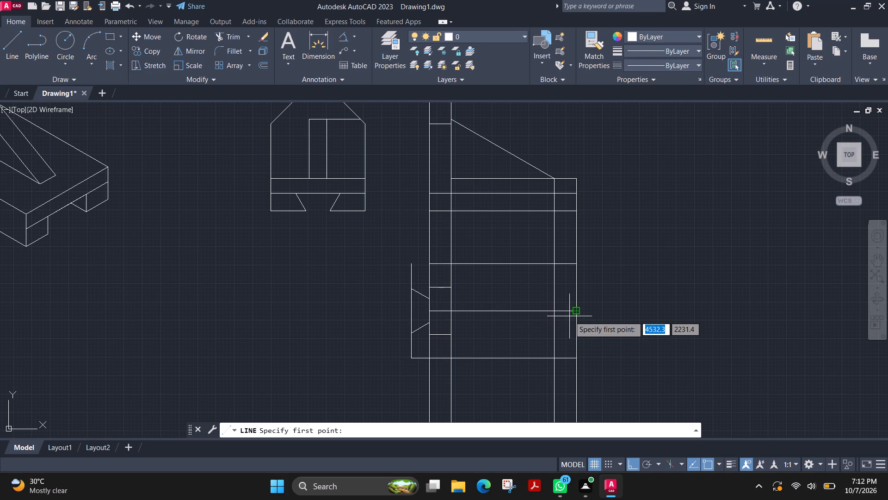
{"action": "scroll", "coordinate": [452, 307], "scroll_direction": "up", "scroll_amount": 2}
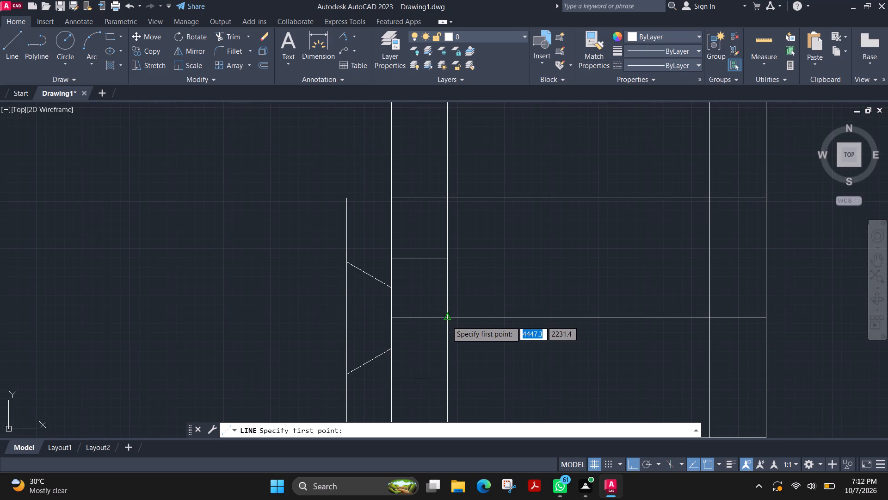
{"action": "left_click", "coordinate": [446, 317]}
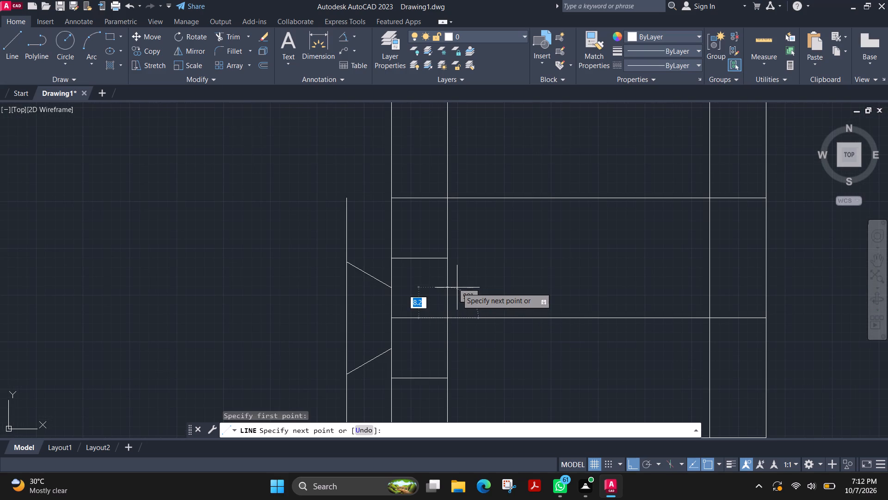
{"action": "key", "text": "6"}
{"action": "key", "text": "Return"}
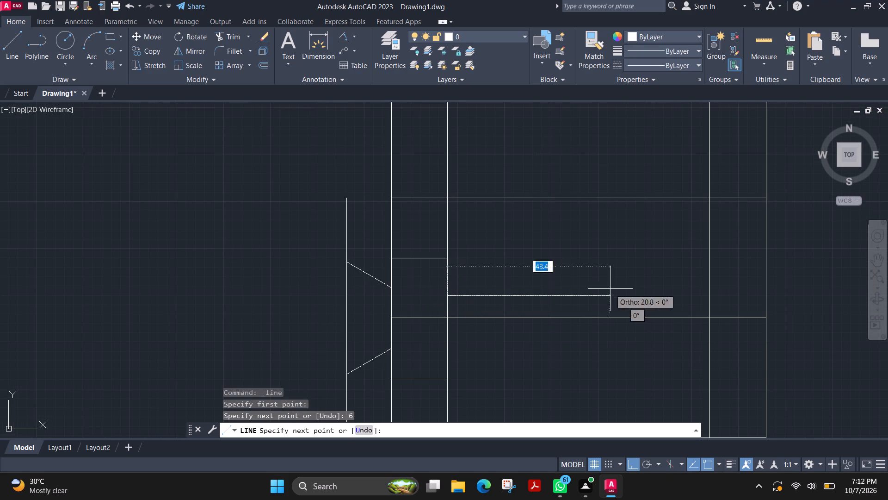
{"action": "left_click", "coordinate": [710, 296]}
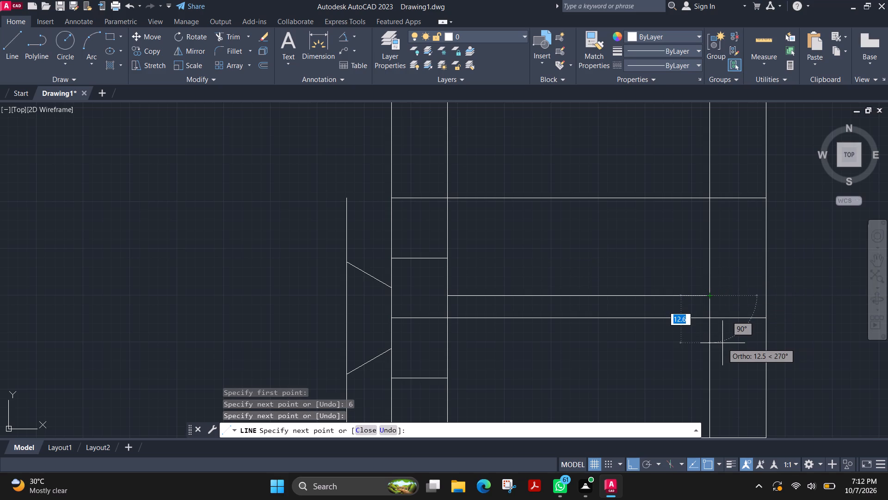
{"action": "type", "text": "12"}
{"action": "key", "text": "Return"}
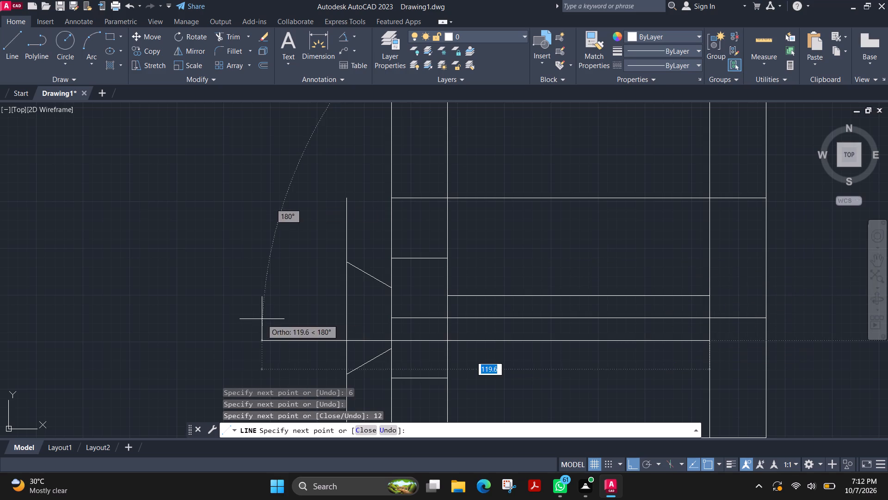
{"action": "left_click", "coordinate": [448, 343]}
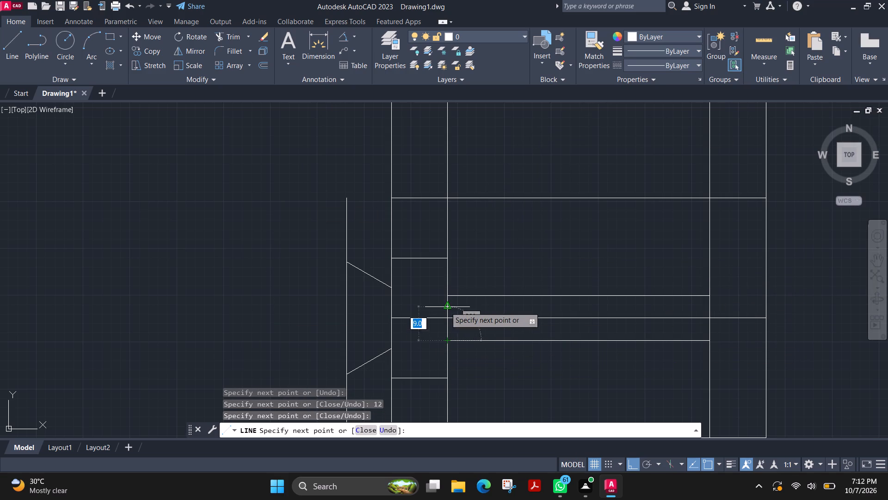
{"action": "left_click", "coordinate": [446, 293]}
{"action": "key", "text": "Escape"}
{"action": "scroll", "coordinate": [499, 285], "scroll_direction": "down", "scroll_amount": 1}
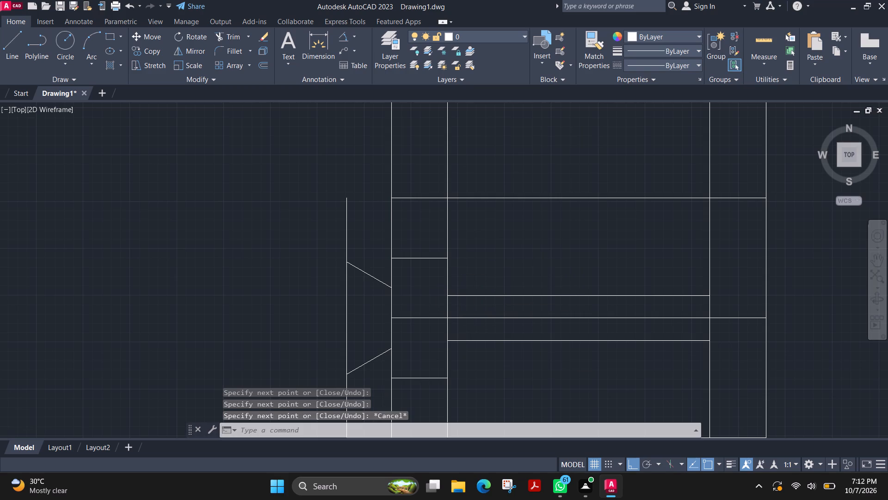
{"action": "scroll", "coordinate": [499, 287], "scroll_direction": "down", "scroll_amount": 1}
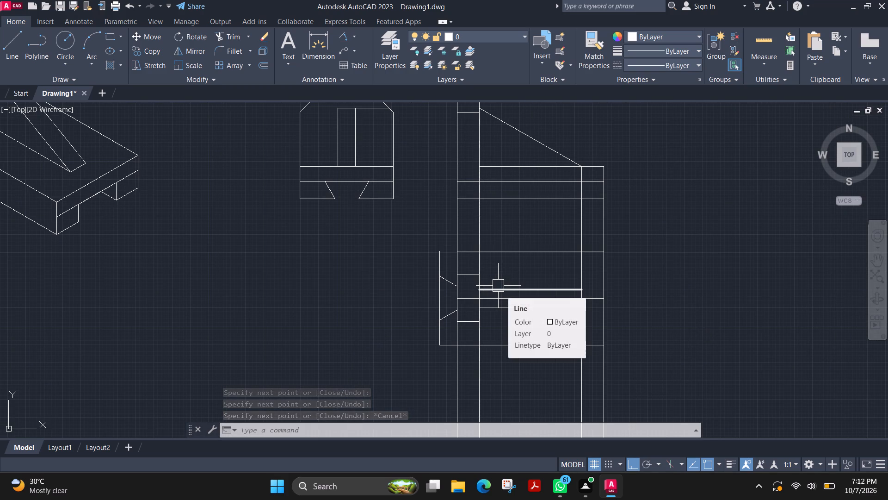
Project horizontal lines from both ends of the dovetail's upper slanted edge to the far edge of the top view outline.
{"action": "scroll", "coordinate": [454, 297], "scroll_direction": "up", "scroll_amount": 1}
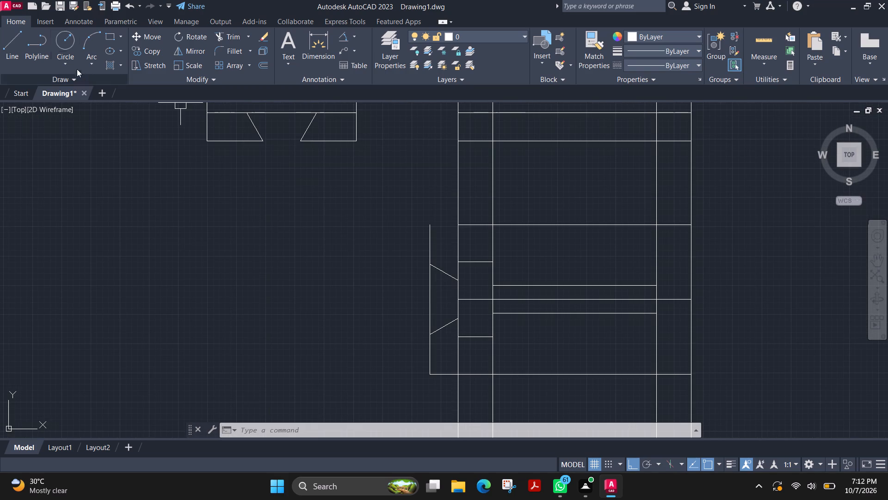
{"action": "left_click", "coordinate": [16, 48]}
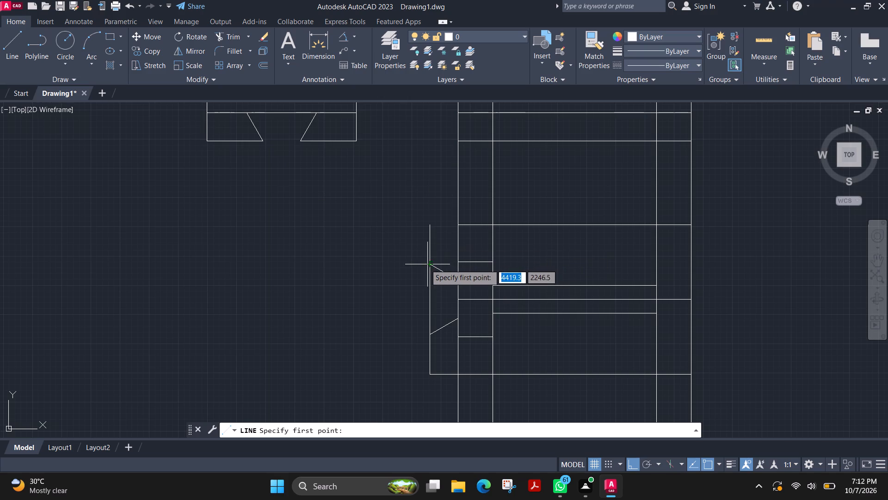
{"action": "left_click", "coordinate": [425, 265]}
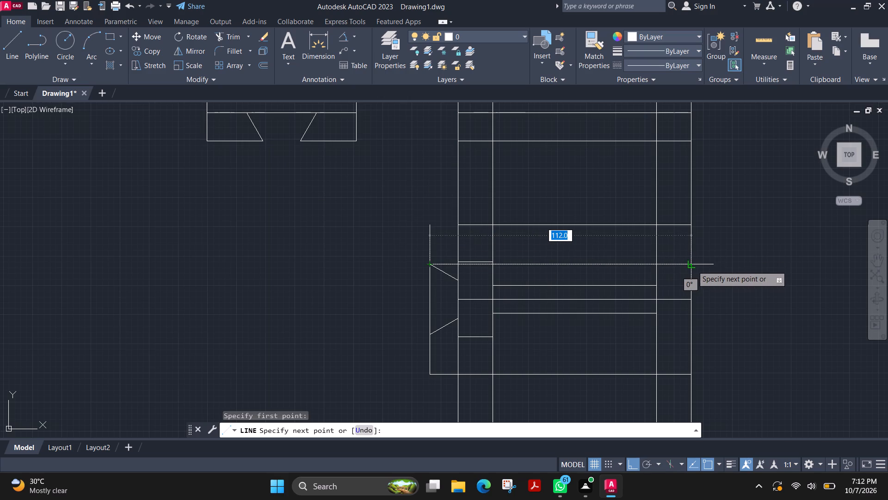
{"action": "left_click", "coordinate": [691, 265]}
{"action": "key", "text": "Escape"}
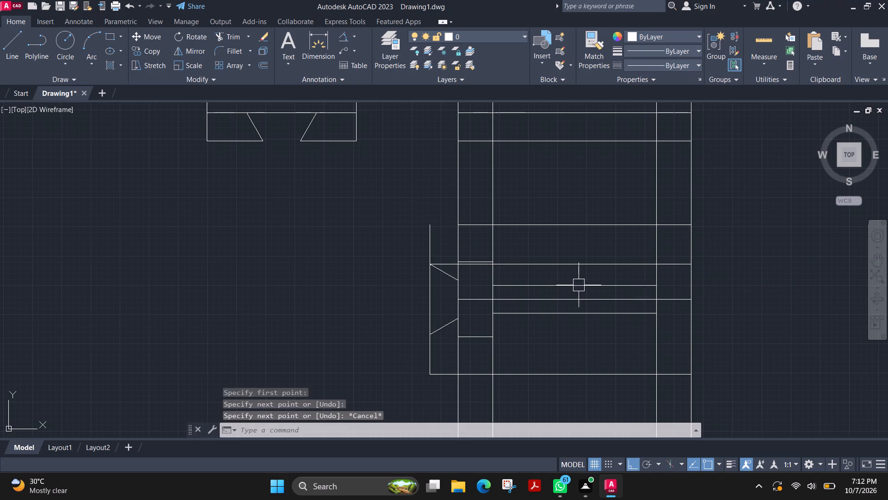
{"action": "key", "text": "space"}
{"action": "left_click", "coordinate": [460, 281]}
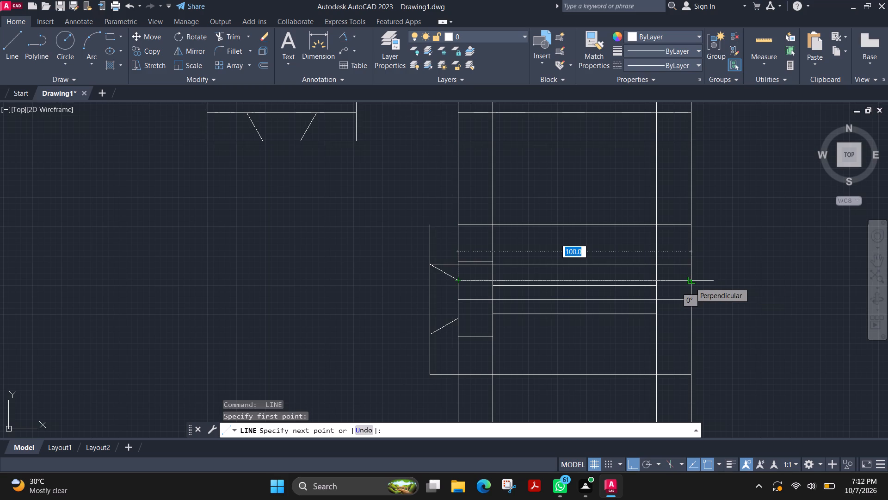
{"action": "left_click", "coordinate": [690, 282]}
{"action": "key", "text": "Escape"}
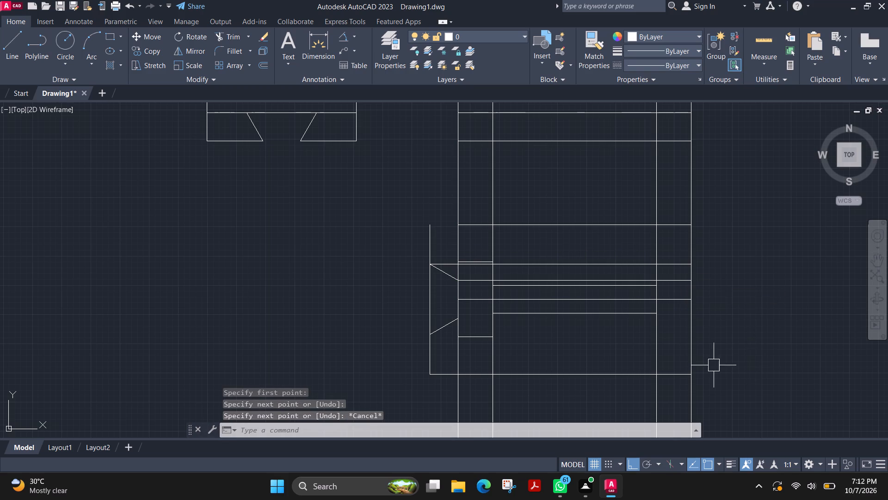
Project horizontal lines from both ends of the dovetail's lower slanted edge to the far edge of the top view outline.
{"action": "key", "text": "space"}
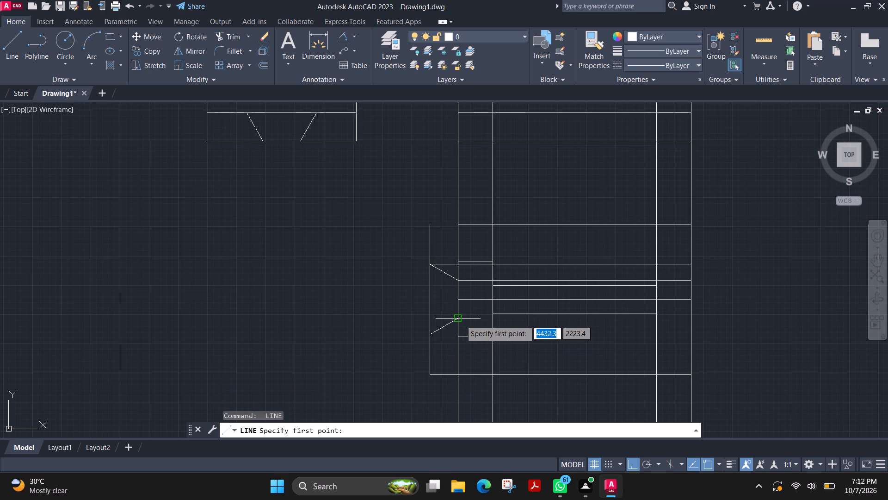
{"action": "left_click", "coordinate": [459, 320]}
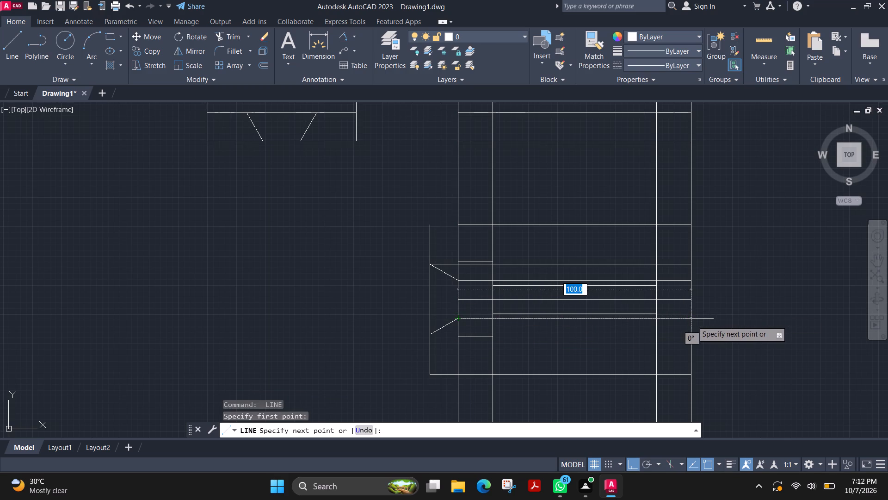
{"action": "left_click", "coordinate": [692, 321]}
{"action": "key", "text": "Escape"}
{"action": "key", "text": "space"}
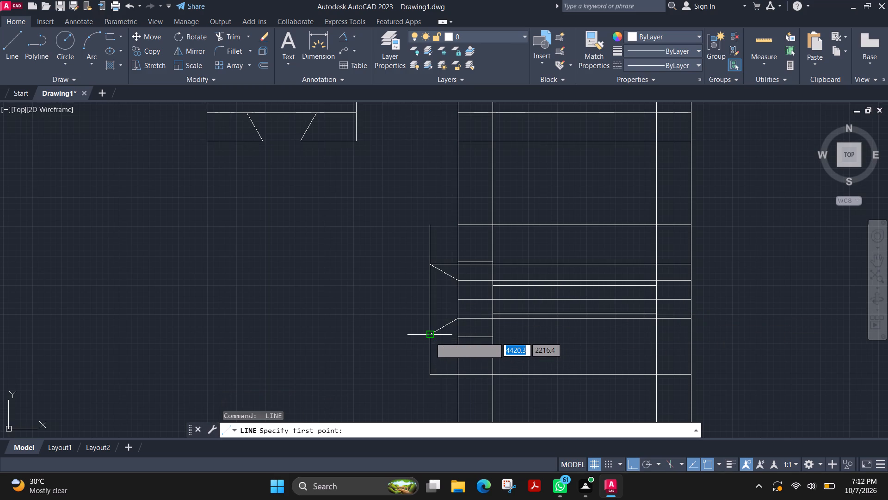
{"action": "left_click", "coordinate": [430, 337]}
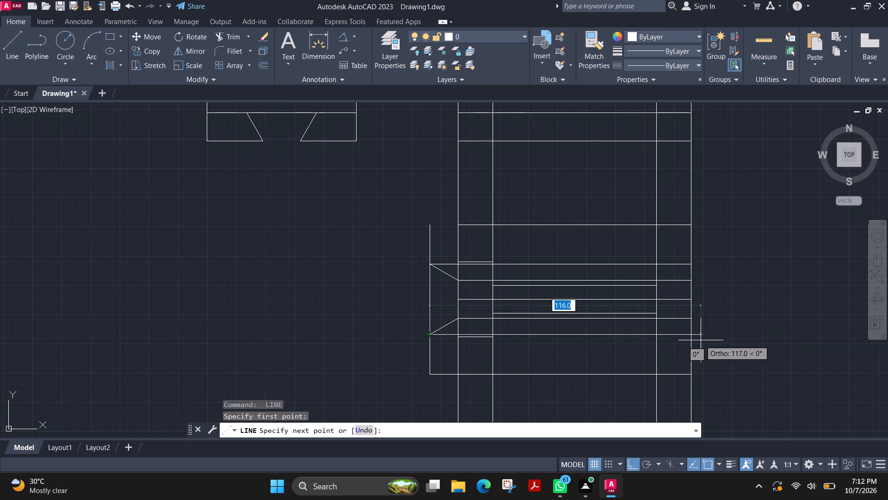
{"action": "left_click", "coordinate": [691, 337]}
{"action": "key", "text": "Escape"}
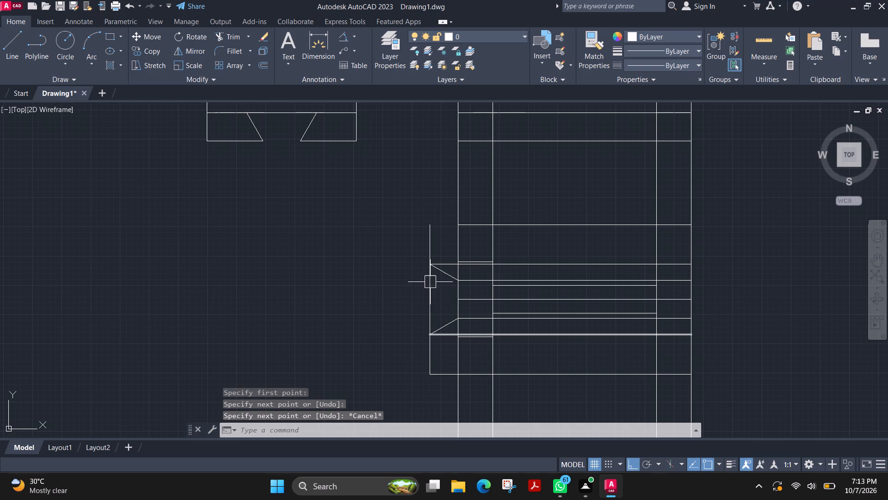
Trim away all the dovetail strip lines that lie outside the top view outline, including both slanted edges and the outer vertical edge.
{"action": "left_click", "coordinate": [220, 43]}
{"action": "left_click", "coordinate": [441, 237]}
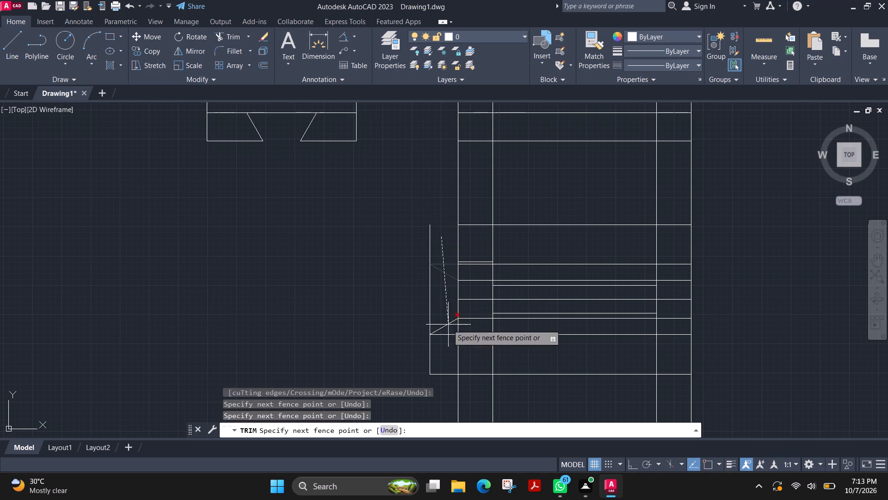
{"action": "left_click", "coordinate": [440, 386]}
{"action": "left_click", "coordinate": [429, 371]}
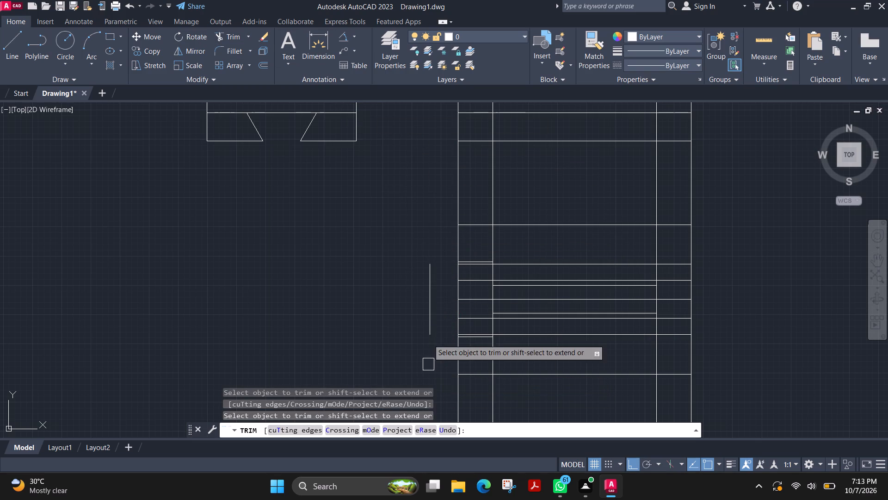
{"action": "left_click", "coordinate": [426, 321]}
{"action": "left_click", "coordinate": [427, 275]}
{"action": "key", "text": "Escape"}
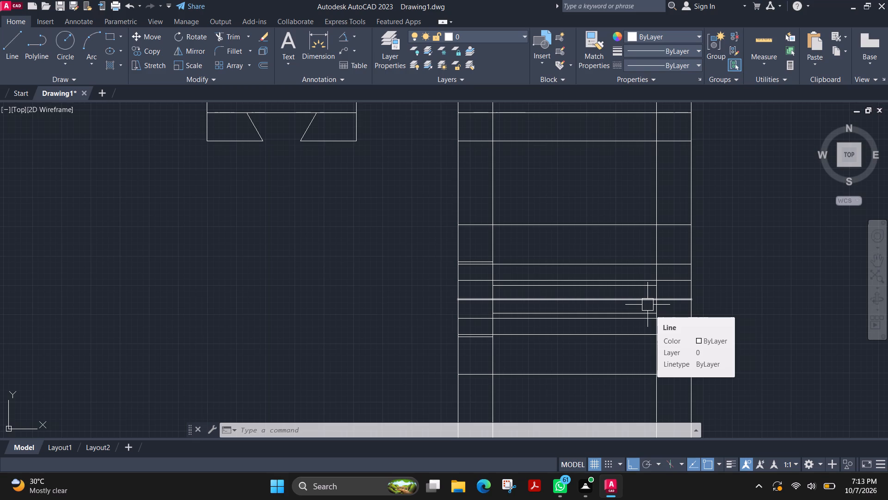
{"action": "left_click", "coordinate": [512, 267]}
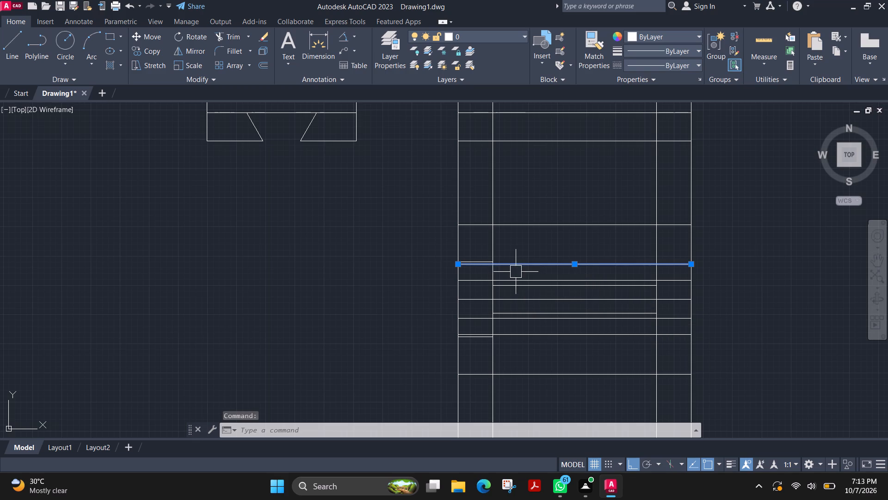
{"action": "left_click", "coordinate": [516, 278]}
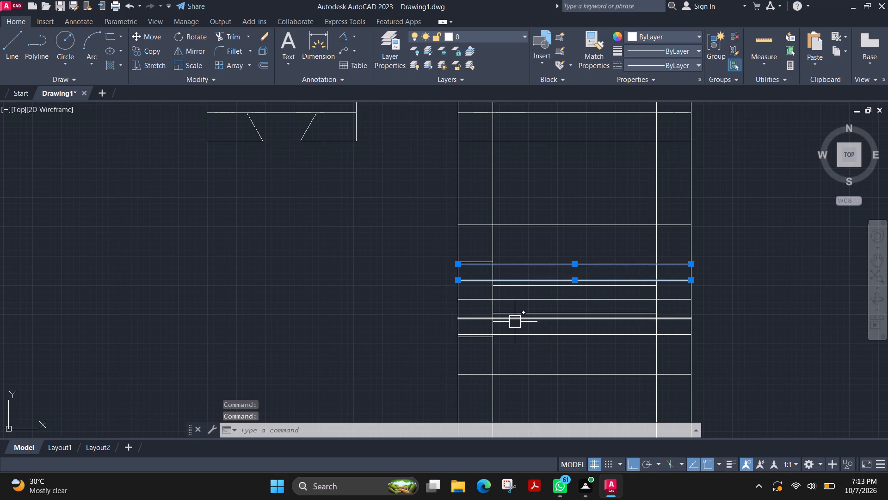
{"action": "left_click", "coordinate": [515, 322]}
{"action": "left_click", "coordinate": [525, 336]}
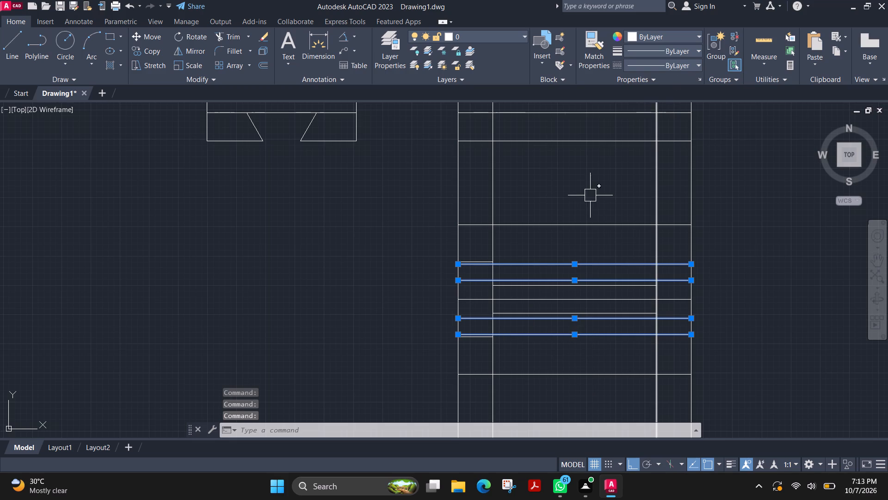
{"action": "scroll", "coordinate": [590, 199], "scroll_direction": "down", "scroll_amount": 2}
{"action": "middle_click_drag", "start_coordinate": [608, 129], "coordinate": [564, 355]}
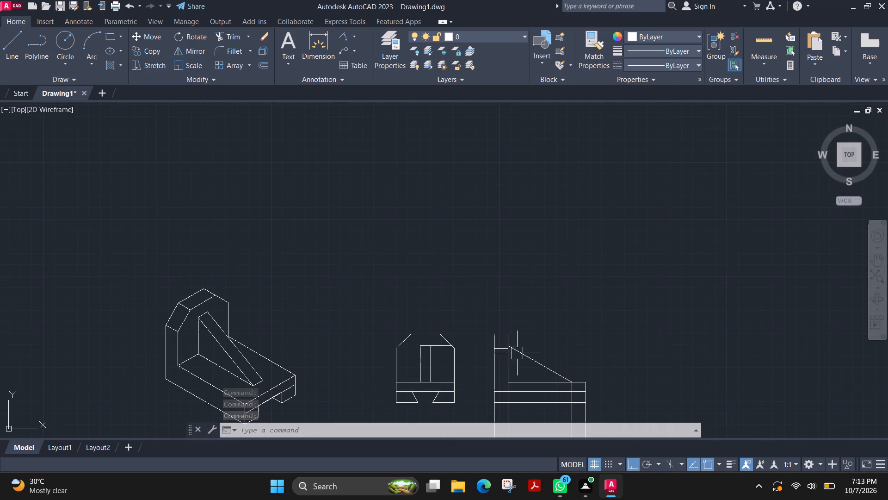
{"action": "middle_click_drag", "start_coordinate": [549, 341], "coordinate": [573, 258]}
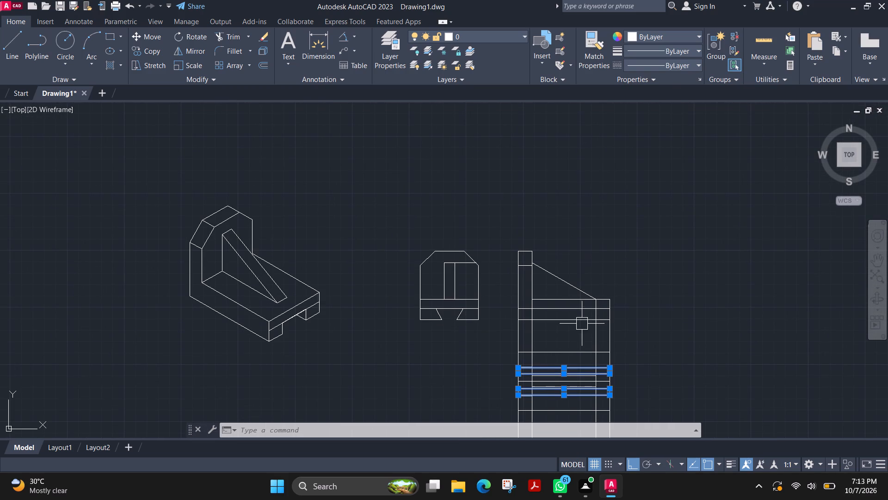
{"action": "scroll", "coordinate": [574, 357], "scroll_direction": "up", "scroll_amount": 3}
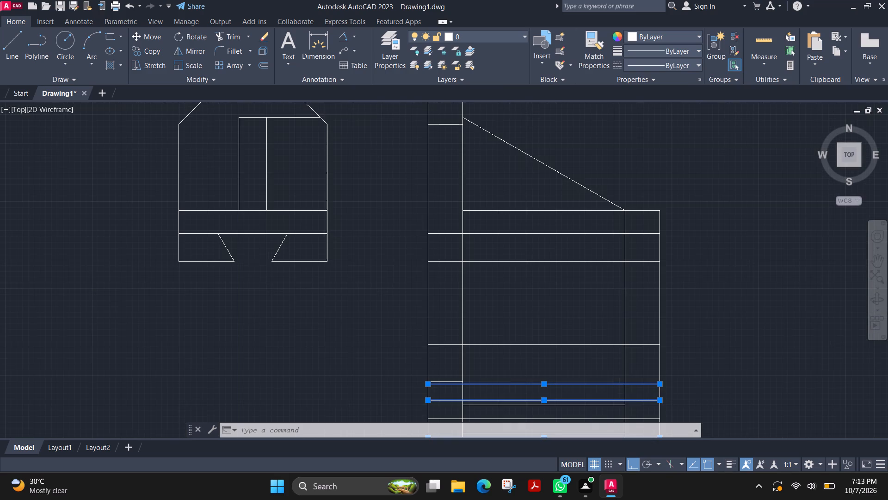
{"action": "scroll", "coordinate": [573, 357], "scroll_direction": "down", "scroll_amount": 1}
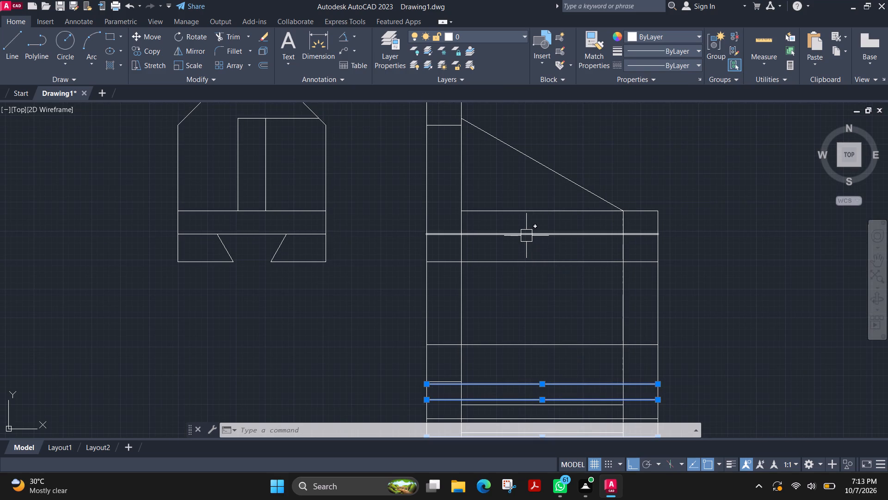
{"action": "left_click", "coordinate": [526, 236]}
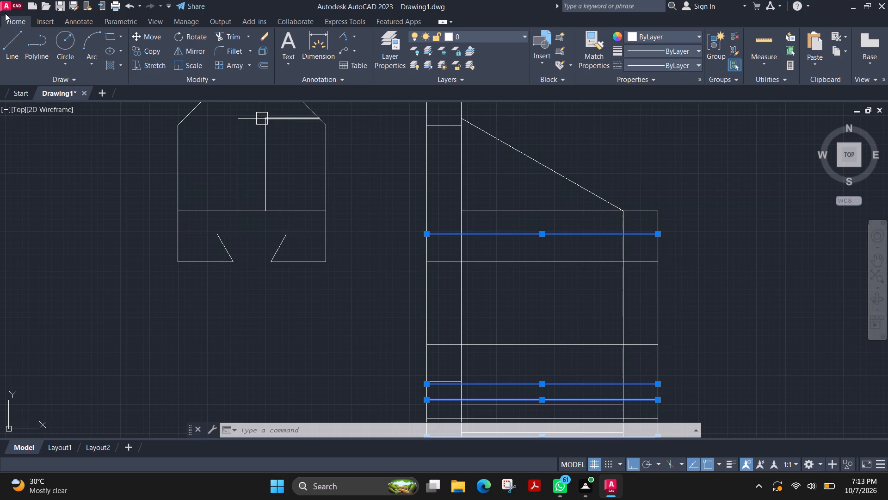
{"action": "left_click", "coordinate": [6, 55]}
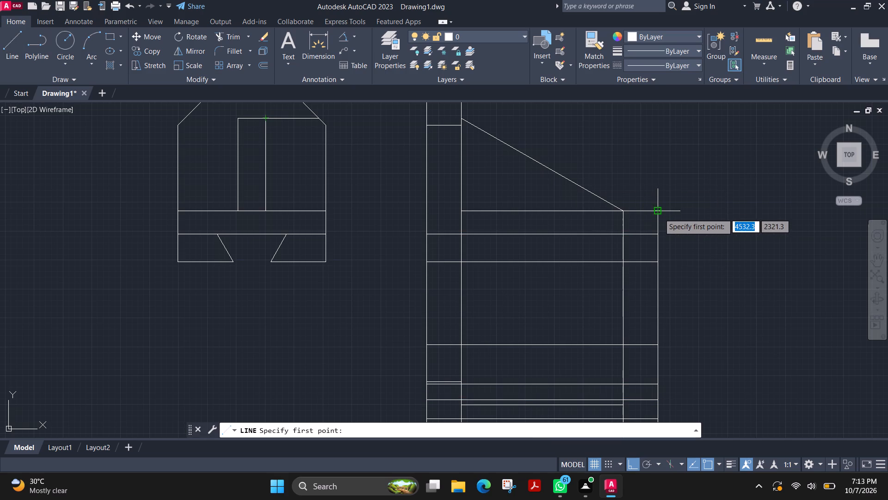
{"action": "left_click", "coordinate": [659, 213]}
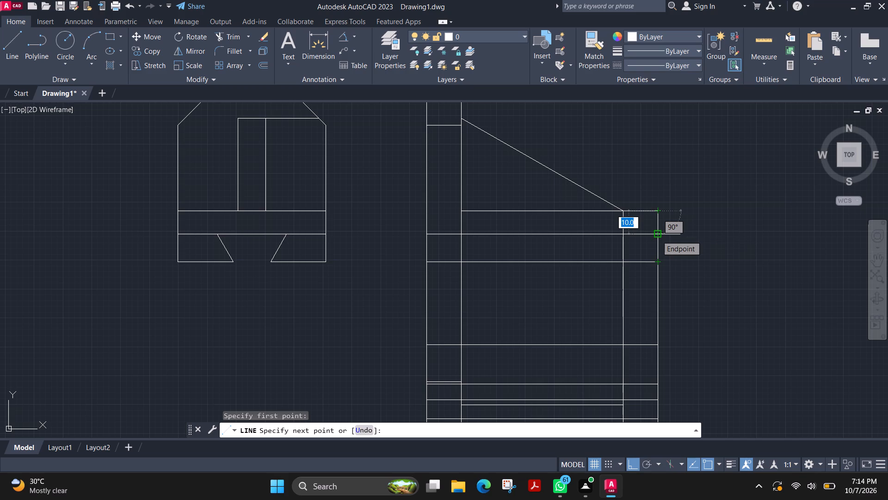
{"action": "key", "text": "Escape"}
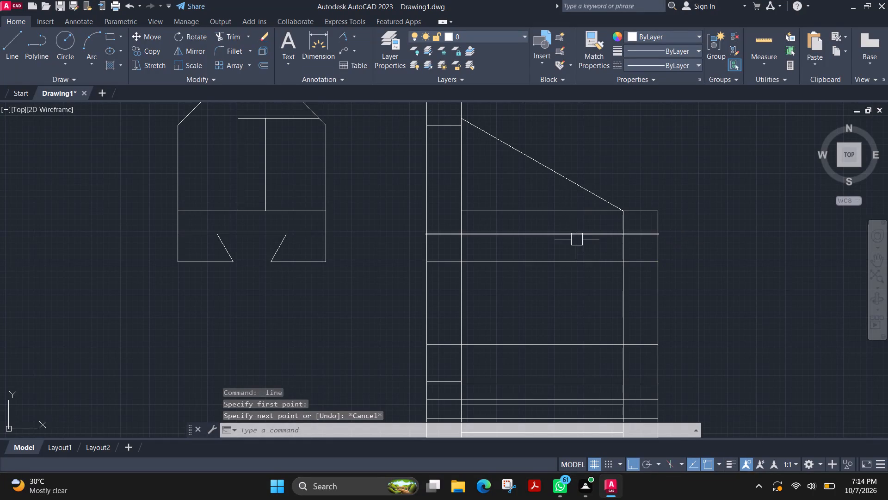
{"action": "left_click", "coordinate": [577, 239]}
Load the ISO dash linetype ACAD_ISO02W100 into the drawing.
{"action": "middle_click_drag", "start_coordinate": [531, 340], "coordinate": [513, 188]}
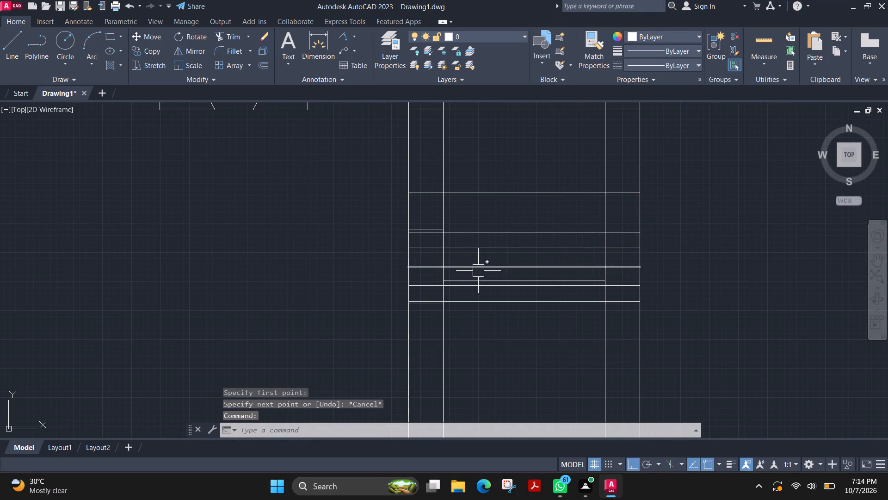
{"action": "left_click", "coordinate": [472, 302]}
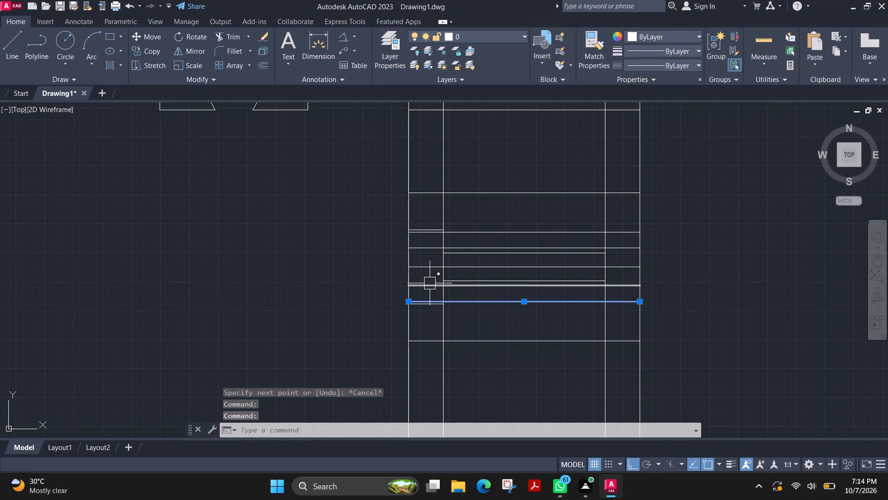
{"action": "left_click", "coordinate": [428, 283]}
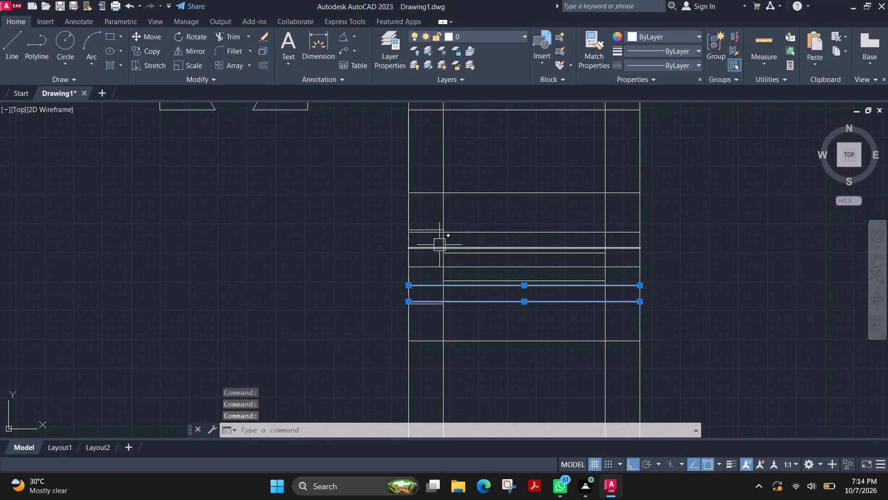
{"action": "left_click", "coordinate": [425, 249]}
{"action": "left_click", "coordinate": [430, 237]}
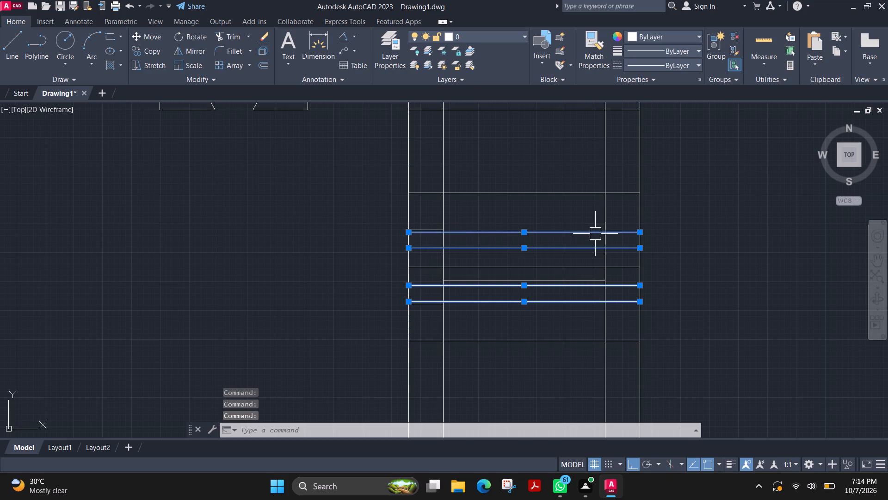
{"action": "left_click", "coordinate": [694, 64]}
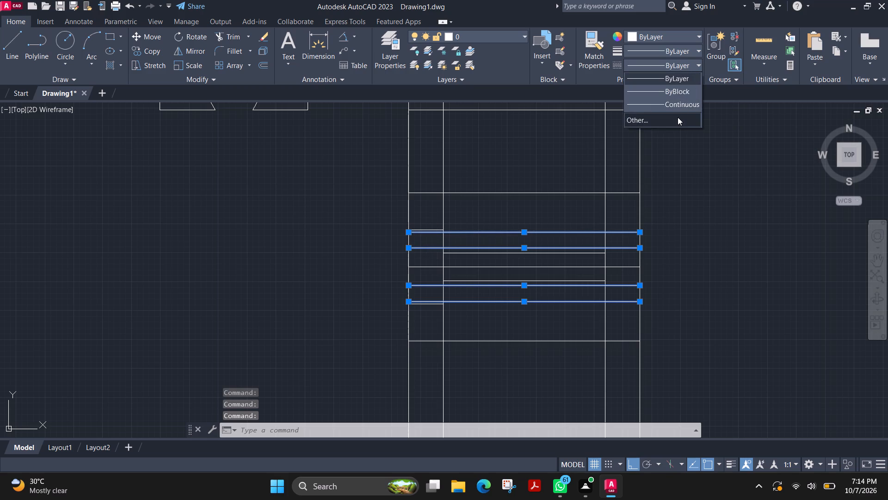
{"action": "left_click", "coordinate": [678, 117]}
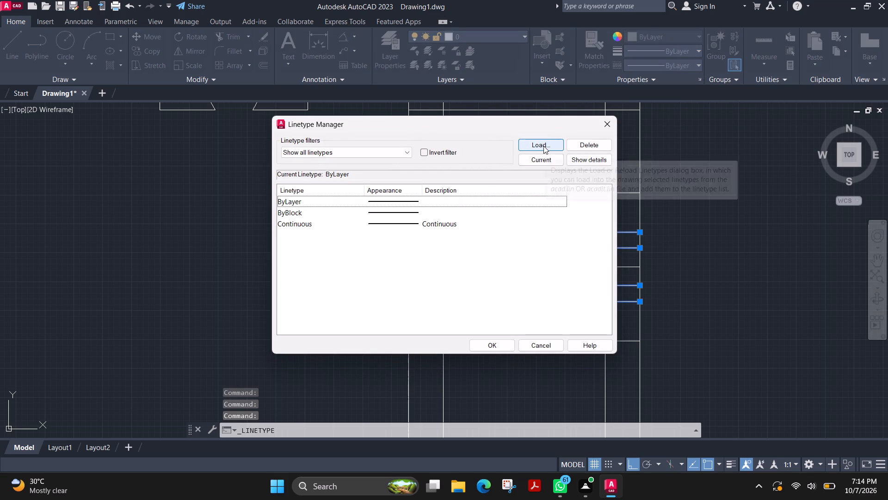
{"action": "left_click", "coordinate": [543, 146]}
{"action": "left_click", "coordinate": [474, 216]}
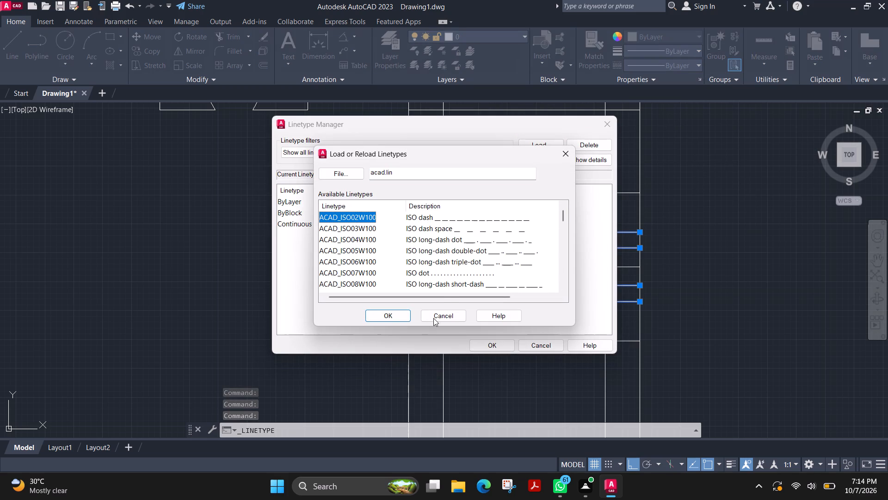
{"action": "left_click", "coordinate": [398, 321]}
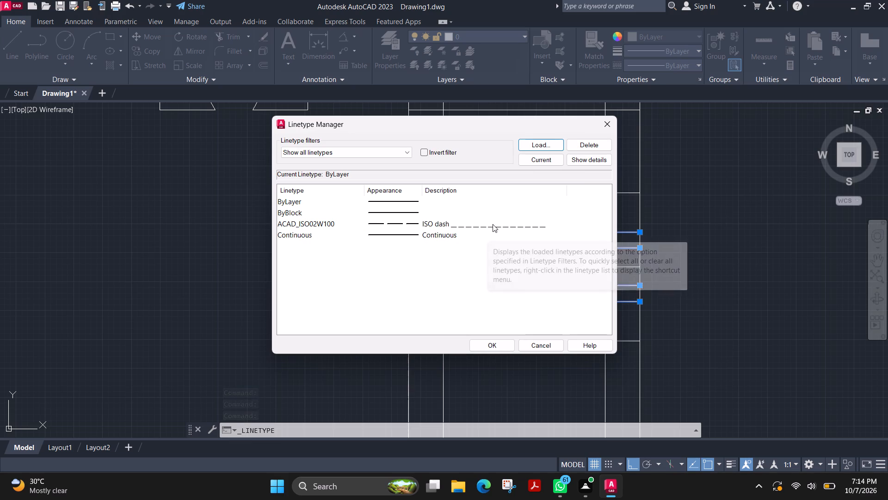
{"action": "left_click", "coordinate": [493, 224]}
{"action": "left_click", "coordinate": [500, 345]}
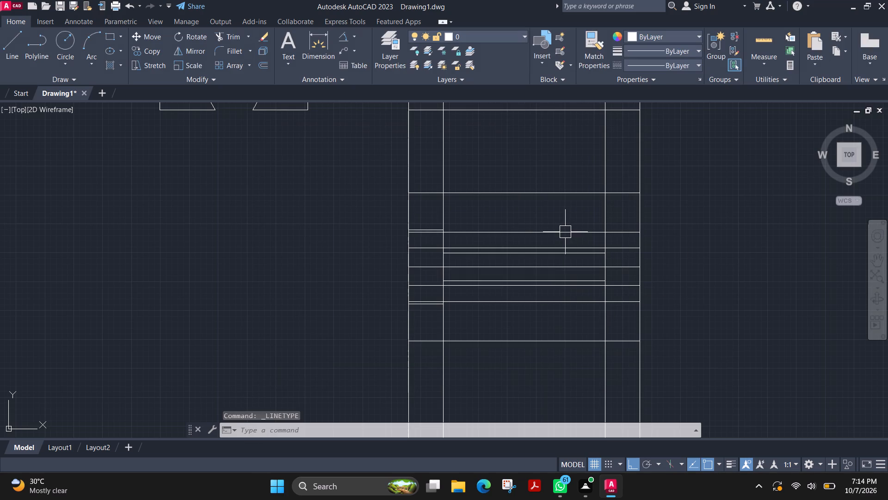
Apply the ACAD_ISO02W100 linetype to the four projected dovetail lines in the top view and the slot-top line in the side view.
{"action": "left_click", "coordinate": [565, 232]}
{"action": "left_click", "coordinate": [550, 245]}
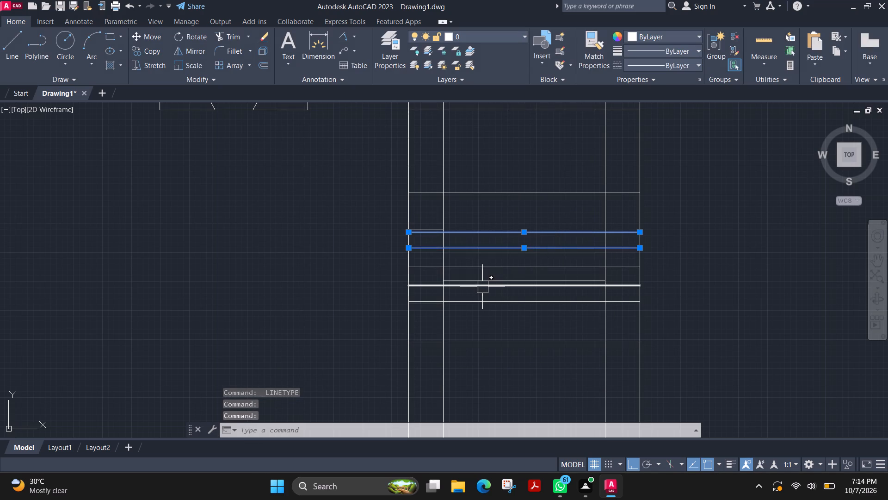
{"action": "left_click", "coordinate": [482, 287]}
{"action": "left_click", "coordinate": [487, 307]}
{"action": "middle_click_drag", "start_coordinate": [542, 183], "coordinate": [530, 301]}
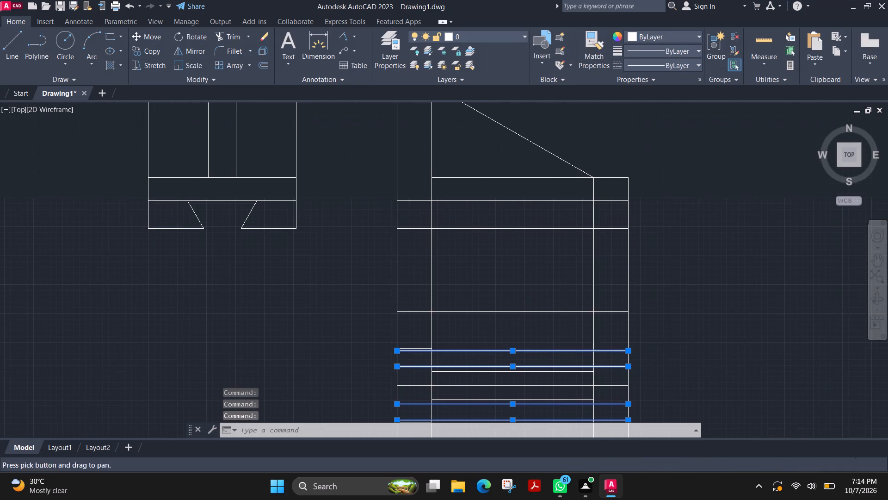
{"action": "left_click", "coordinate": [518, 206]}
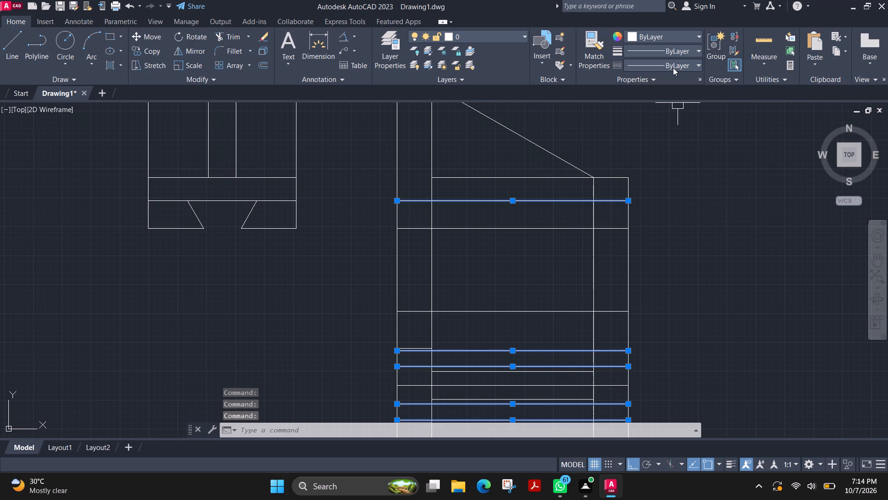
{"action": "left_click", "coordinate": [673, 68]}
{"action": "left_click", "coordinate": [685, 106]}
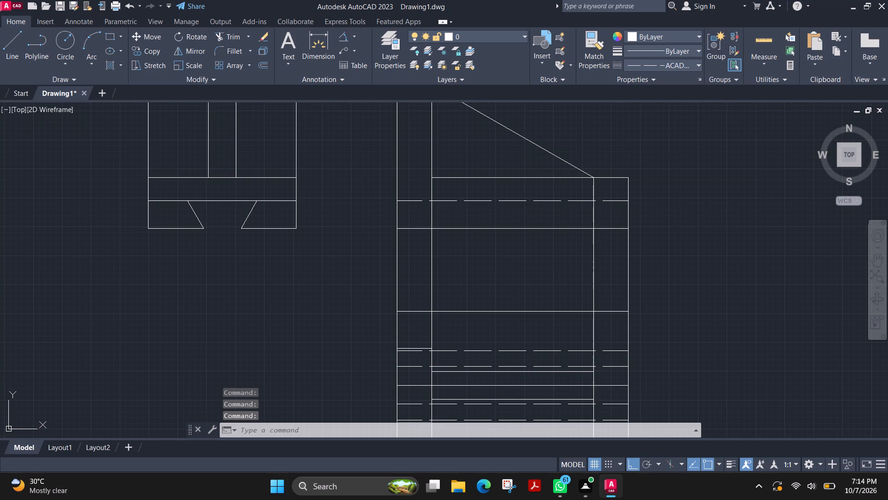
Reduce the linetype scale of the five dashed lines to 0.75, 0.5 and finally 0.25, and close their properties.
{"action": "right_click", "coordinate": [538, 244]}
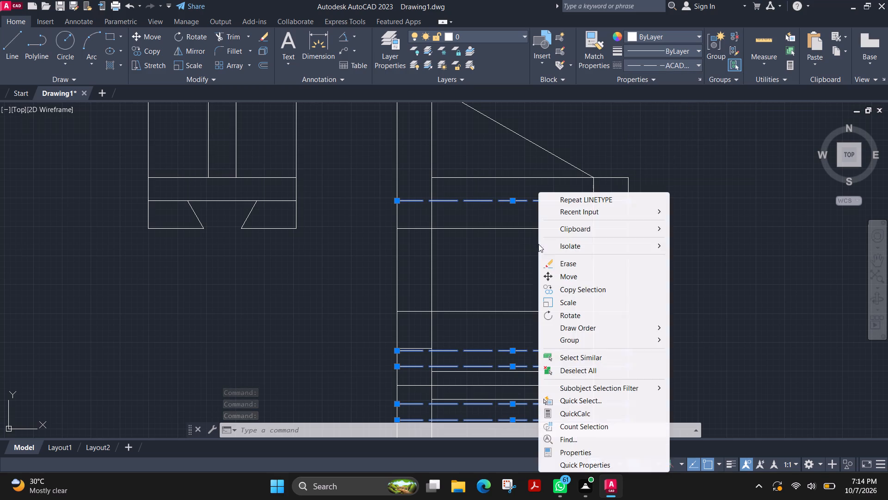
{"action": "left_click", "coordinate": [601, 451]}
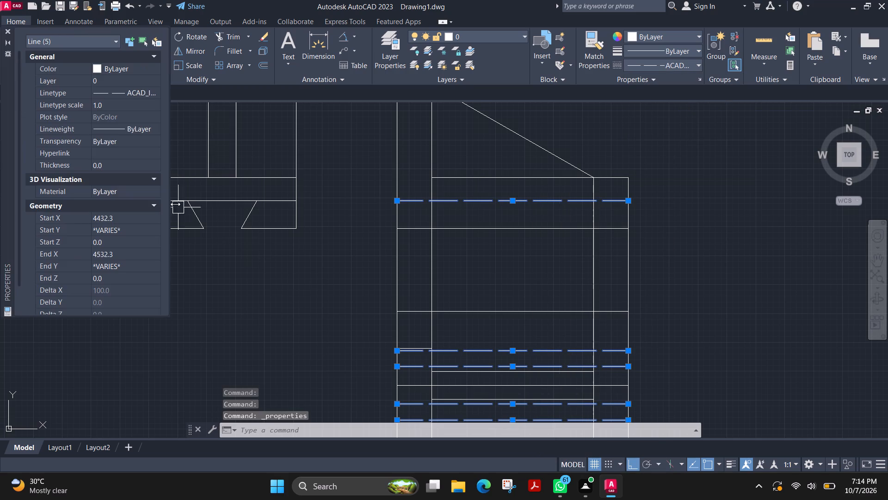
{"action": "left_click", "coordinate": [115, 103]}
{"action": "type", "text": "0.75"}
{"action": "key", "text": "Return"}
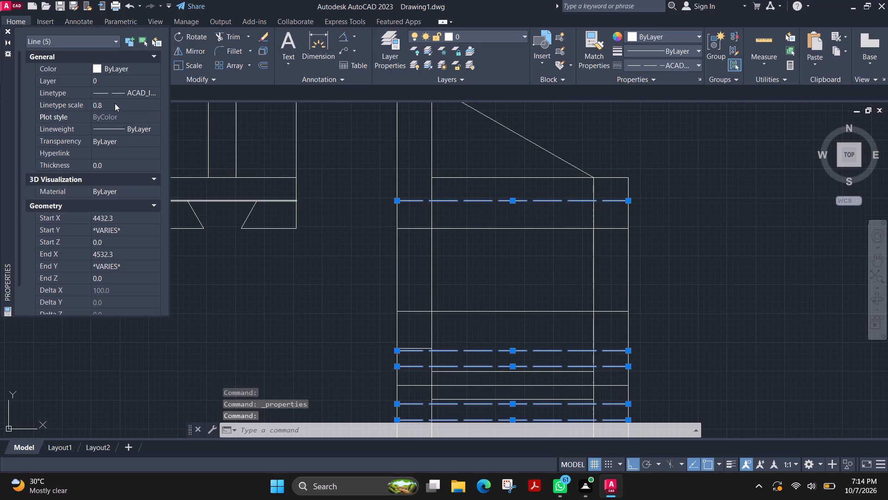
{"action": "left_click", "coordinate": [115, 103]}
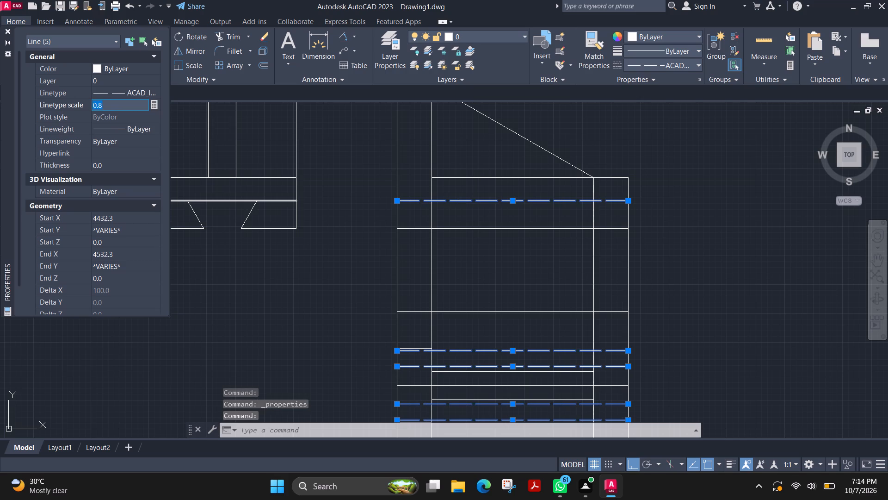
{"action": "type", "text": "0.5"}
{"action": "key", "text": "Return"}
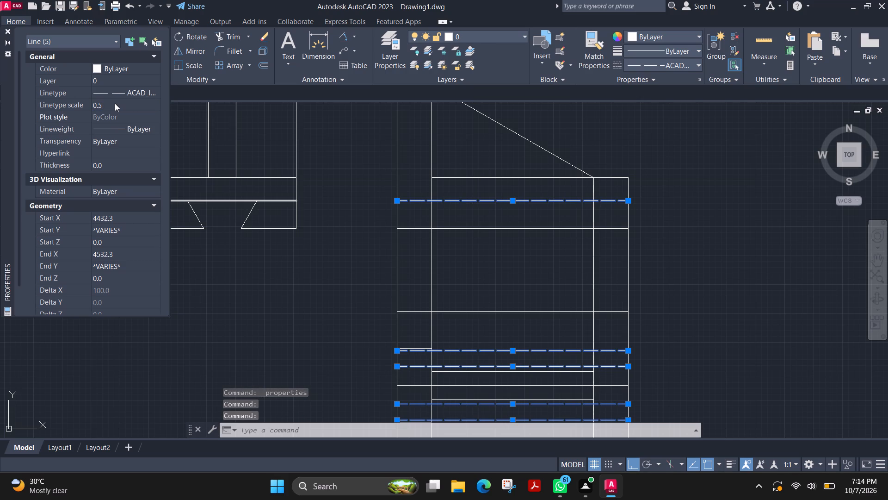
{"action": "left_click", "coordinate": [115, 103]}
{"action": "type", "text": "0.25"}
{"action": "key", "text": "Return"}
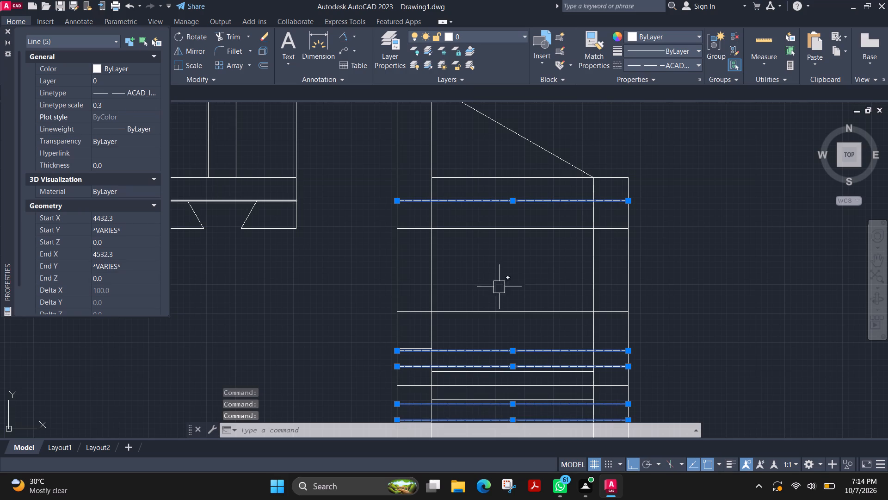
{"action": "key", "text": "Escape"}
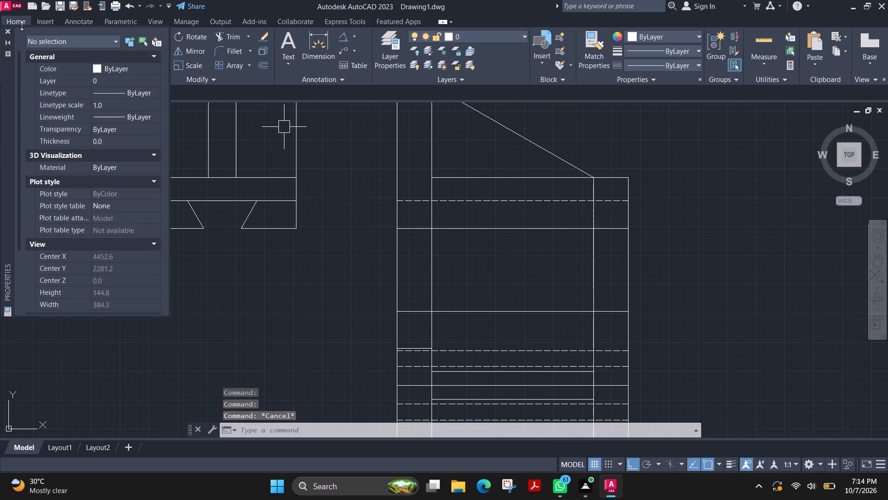
{"action": "left_click", "coordinate": [6, 33]}
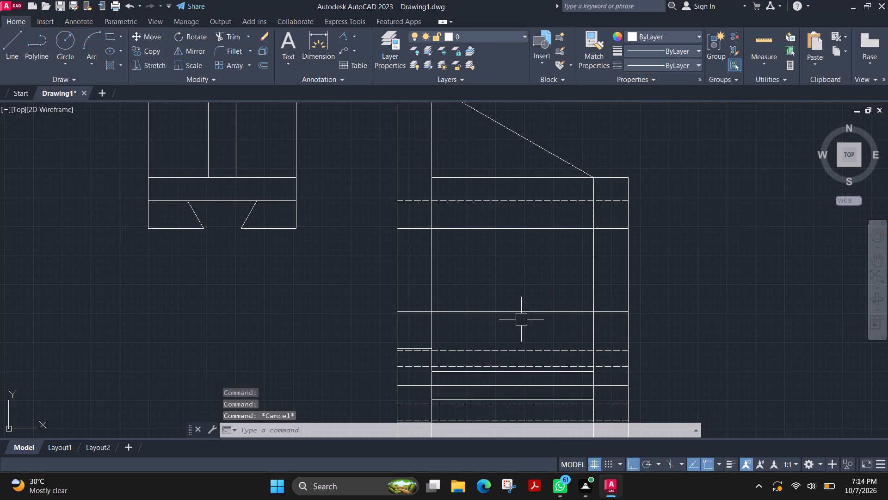
Draw a 70 mm horizontal line along the rib's upper edge in the top view, starting at the upright plate's inner edge.
{"action": "middle_click_drag", "start_coordinate": [550, 331], "coordinate": [524, 266]}
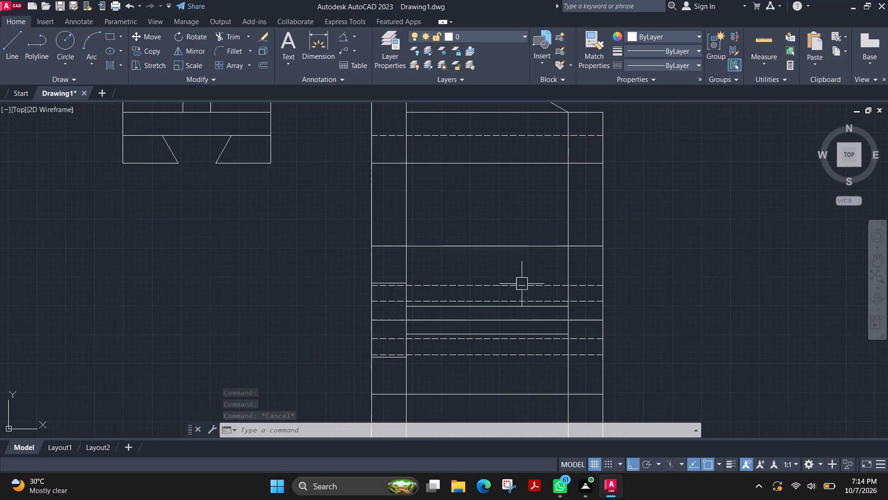
{"action": "scroll", "coordinate": [533, 320], "scroll_direction": "up", "scroll_amount": 1}
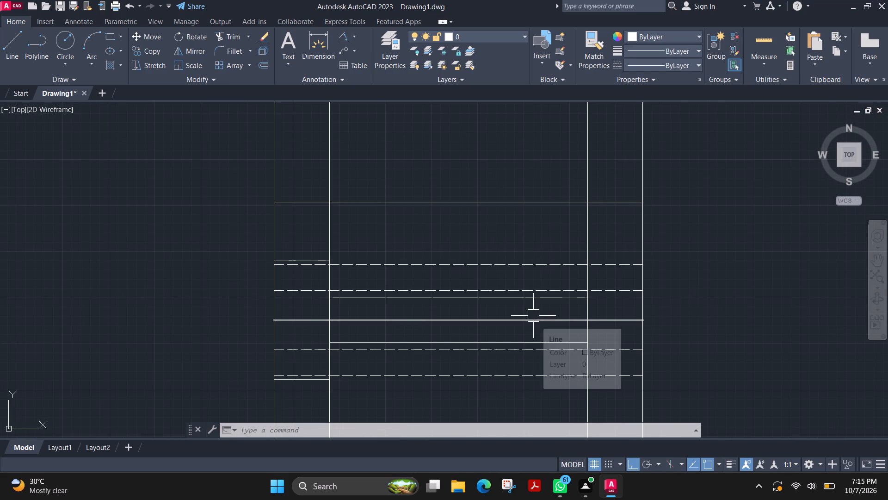
{"action": "left_click", "coordinate": [11, 56]}
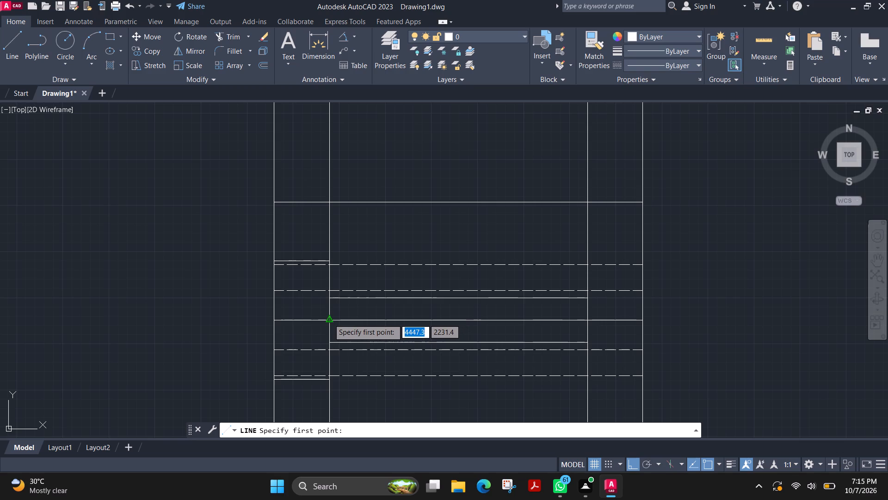
{"action": "left_click", "coordinate": [328, 298]}
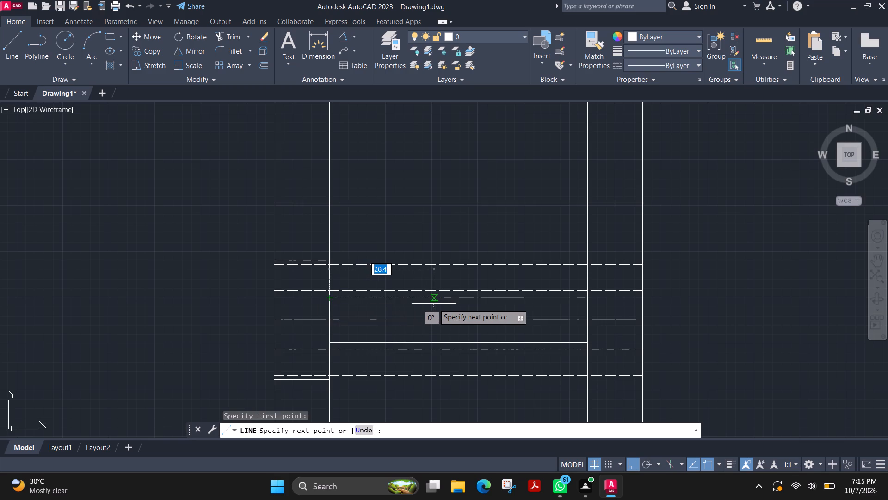
{"action": "type", "text": "70"}
{"action": "key", "text": "Return"}
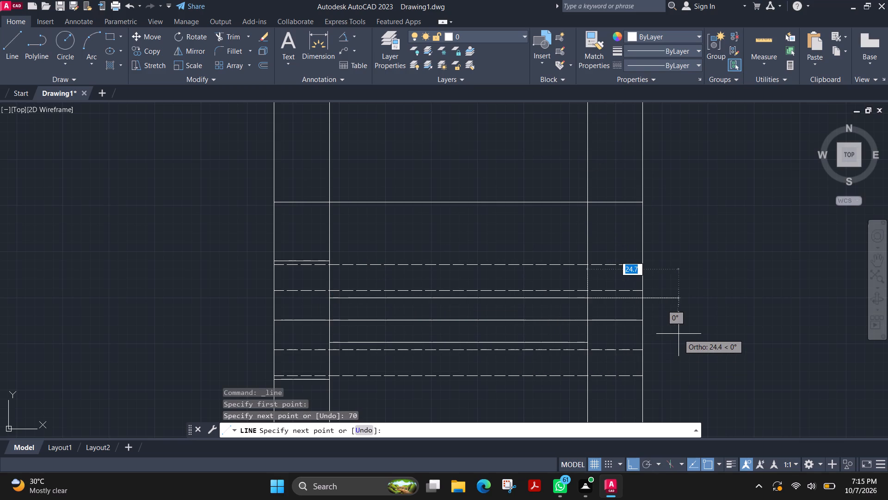
{"action": "key", "text": "Escape"}
Trim the vertical projection lines between the side view and top view, and those extending below the top view outline.
{"action": "scroll", "coordinate": [675, 306], "scroll_direction": "down", "scroll_amount": 1}
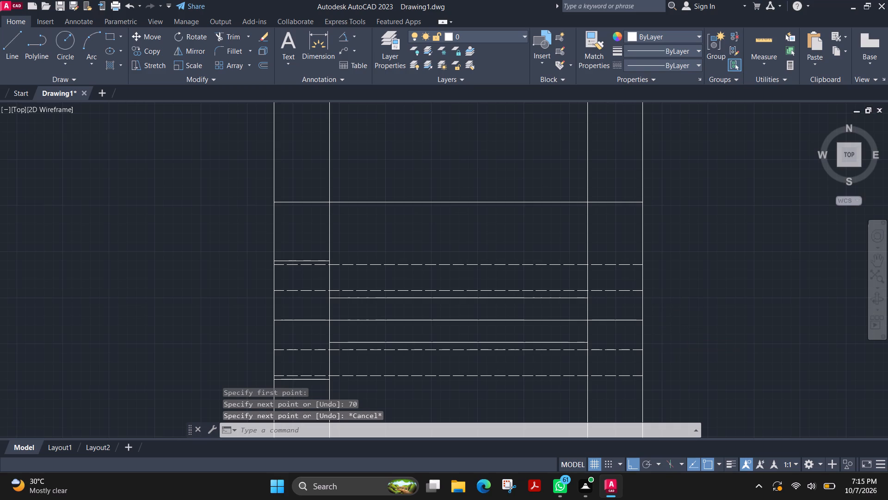
{"action": "scroll", "coordinate": [653, 198], "scroll_direction": "down", "scroll_amount": 1}
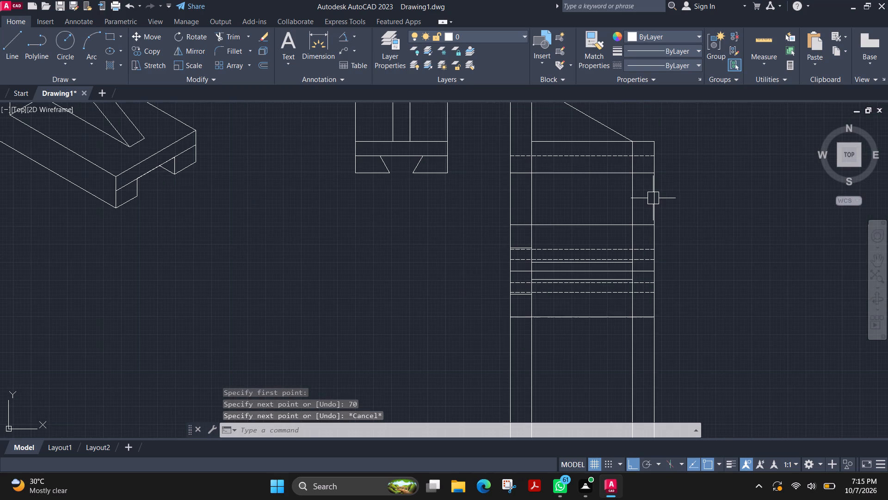
{"action": "left_click", "coordinate": [221, 38]}
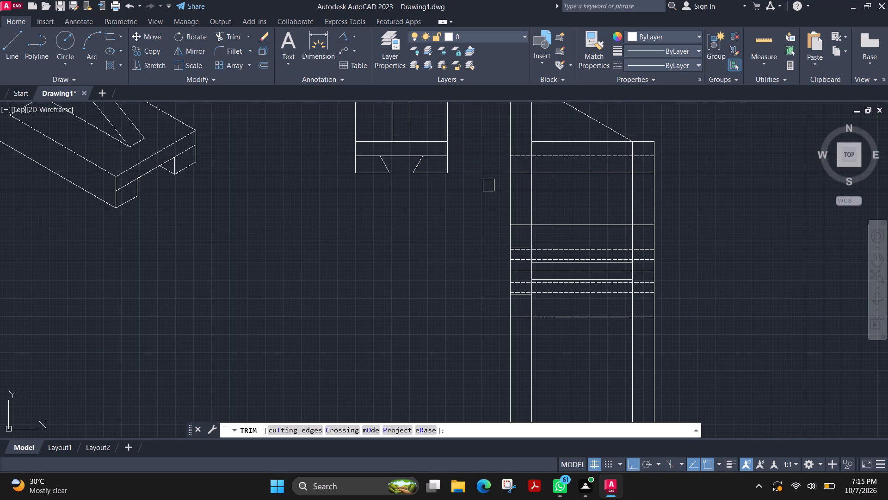
{"action": "left_click", "coordinate": [478, 209]}
{"action": "left_click", "coordinate": [699, 205]}
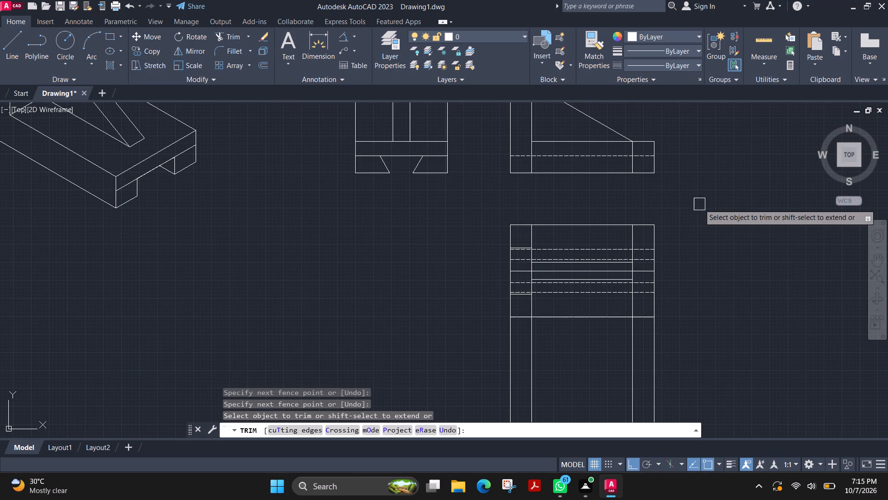
{"action": "left_click_drag", "start_coordinate": [706, 357], "coordinate": [701, 359]}
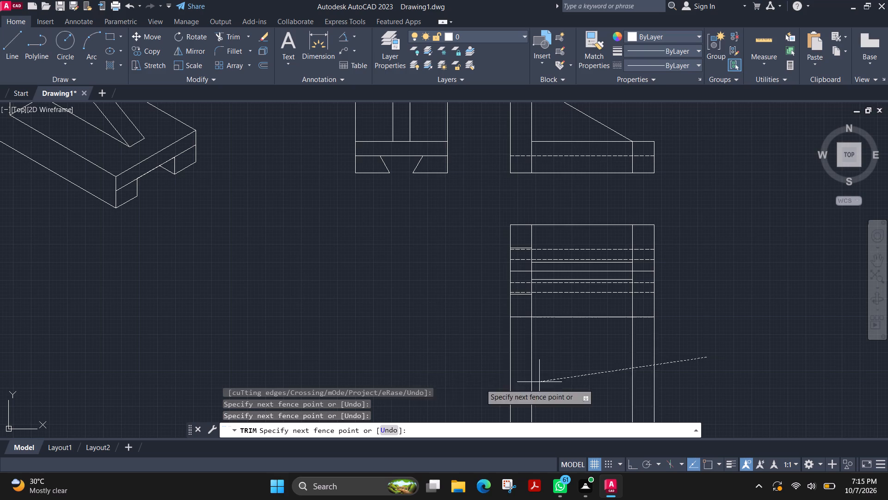
{"action": "left_click", "coordinate": [438, 346]}
Trim away all three segments of the horizontal centre line in the top view: across the rib, the upright plate and the outer end.
{"action": "scroll", "coordinate": [552, 329], "scroll_direction": "up", "scroll_amount": 2}
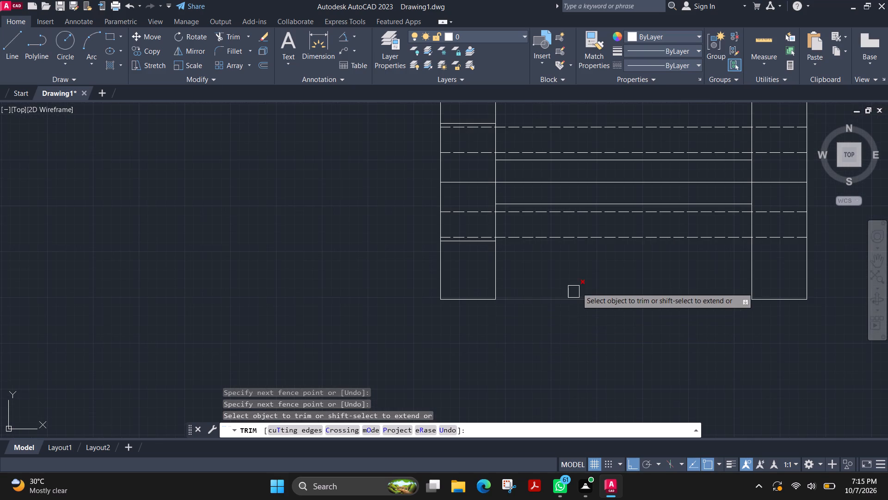
{"action": "middle_click_drag", "start_coordinate": [580, 275], "coordinate": [552, 350]}
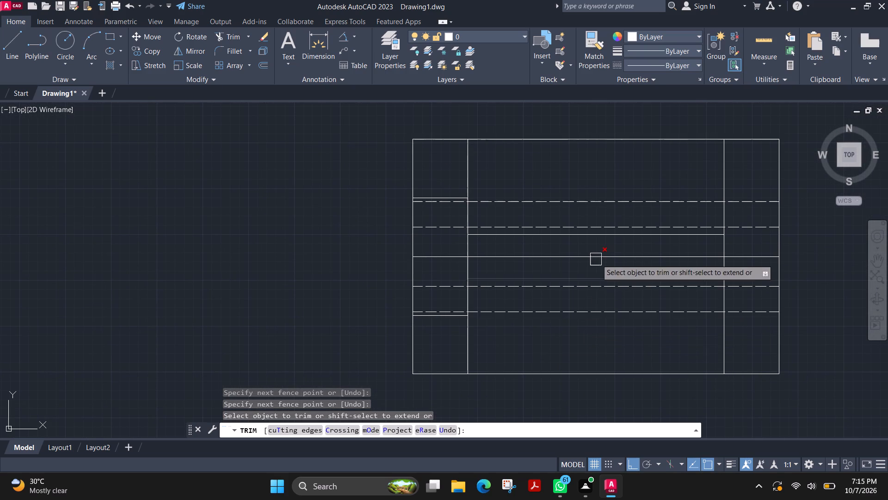
{"action": "left_click", "coordinate": [564, 261]}
{"action": "left_click", "coordinate": [441, 257]}
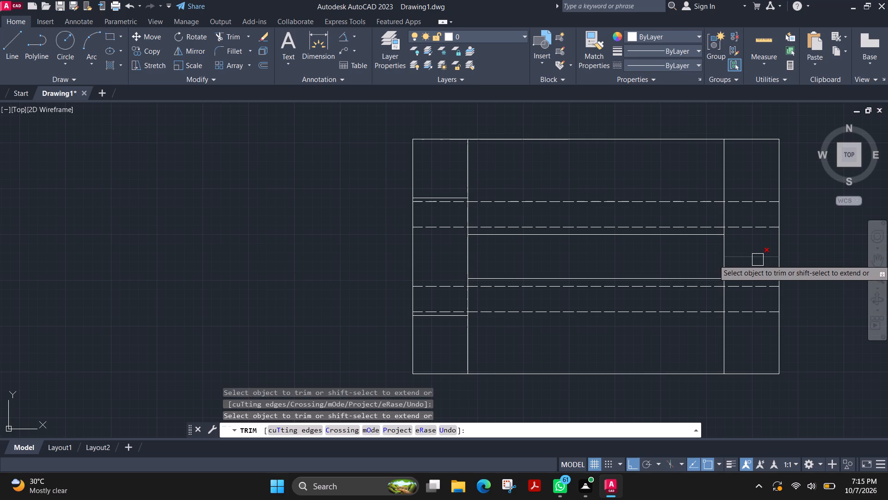
{"action": "left_click", "coordinate": [758, 260]}
{"action": "key", "text": "Escape"}
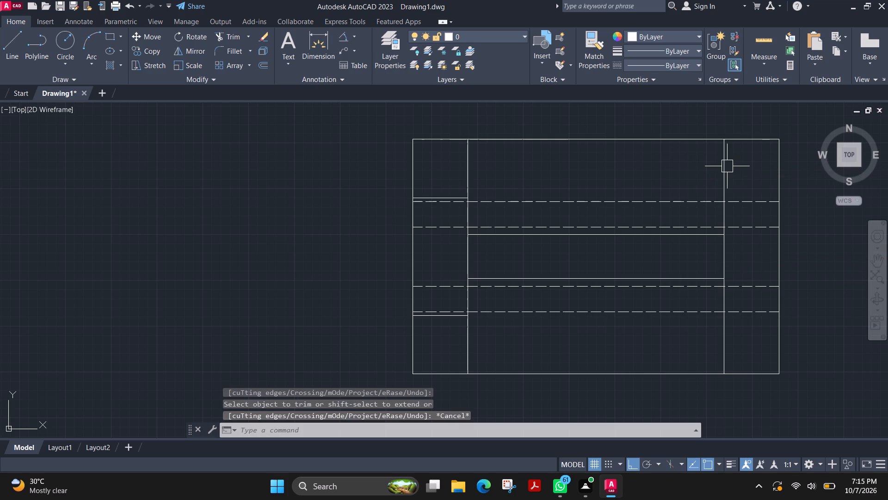
Delete the full-height vertical projection line at the rib's outer end in the top view.
{"action": "left_click", "coordinate": [727, 166]}
{"action": "key", "text": "Delete"}
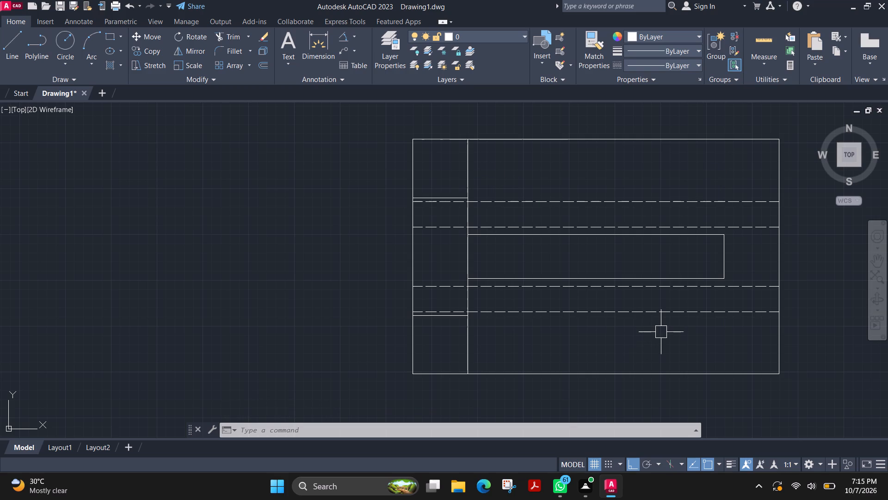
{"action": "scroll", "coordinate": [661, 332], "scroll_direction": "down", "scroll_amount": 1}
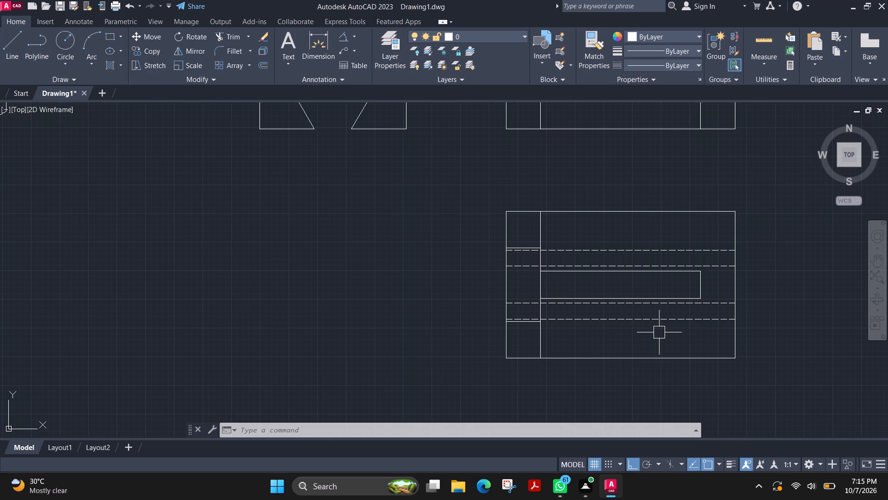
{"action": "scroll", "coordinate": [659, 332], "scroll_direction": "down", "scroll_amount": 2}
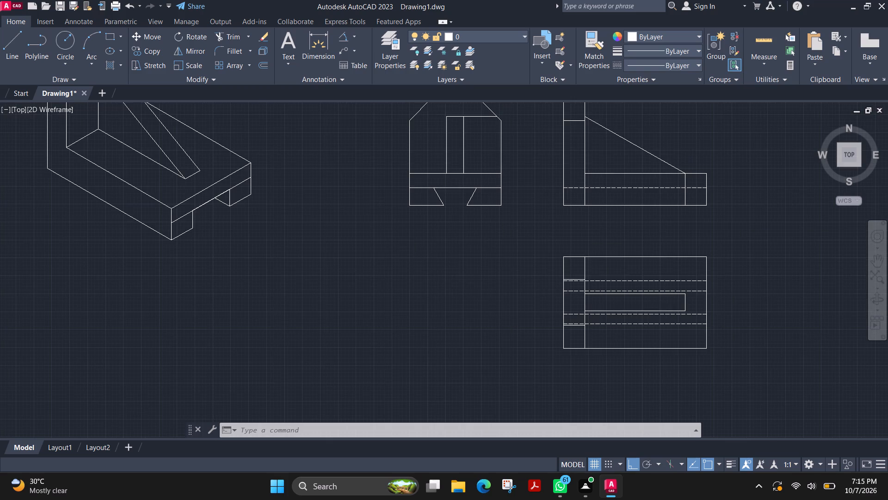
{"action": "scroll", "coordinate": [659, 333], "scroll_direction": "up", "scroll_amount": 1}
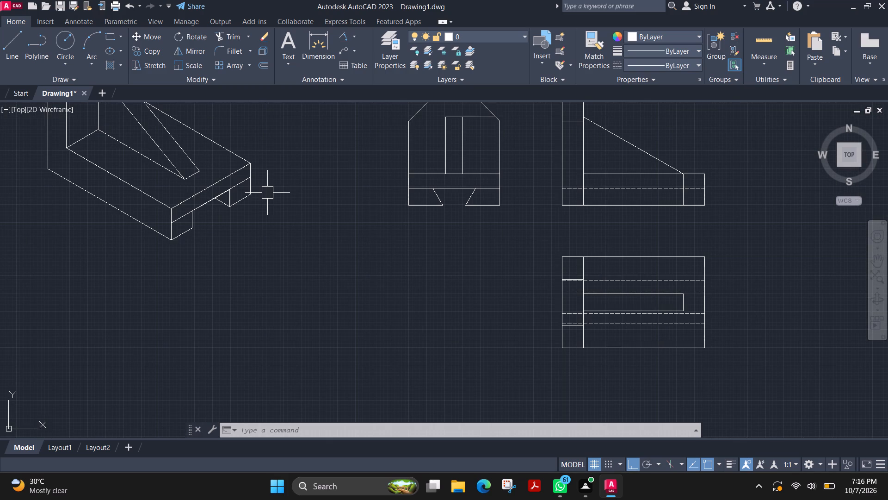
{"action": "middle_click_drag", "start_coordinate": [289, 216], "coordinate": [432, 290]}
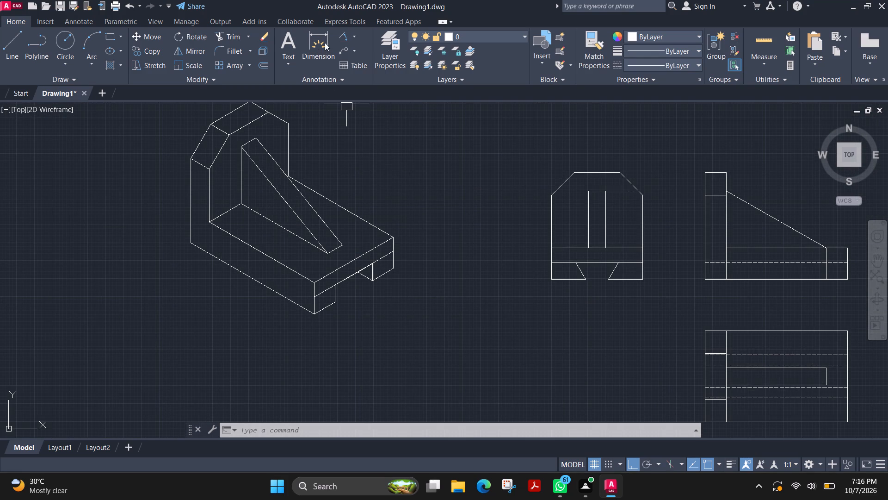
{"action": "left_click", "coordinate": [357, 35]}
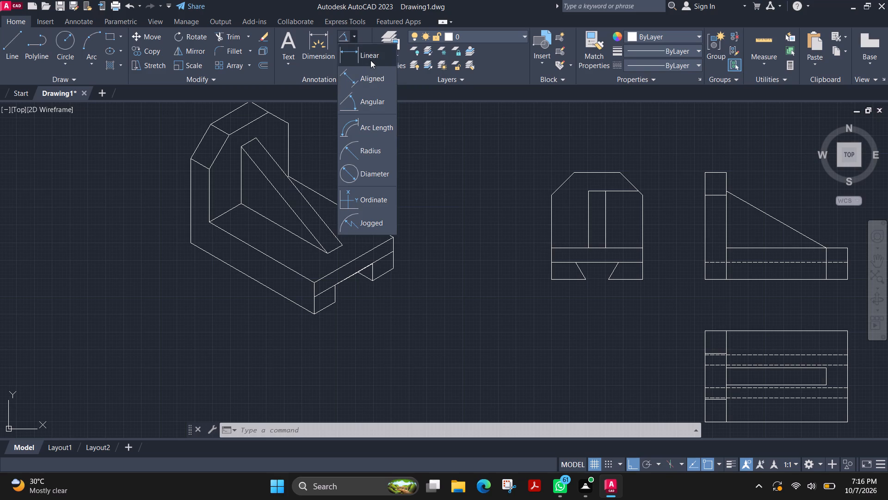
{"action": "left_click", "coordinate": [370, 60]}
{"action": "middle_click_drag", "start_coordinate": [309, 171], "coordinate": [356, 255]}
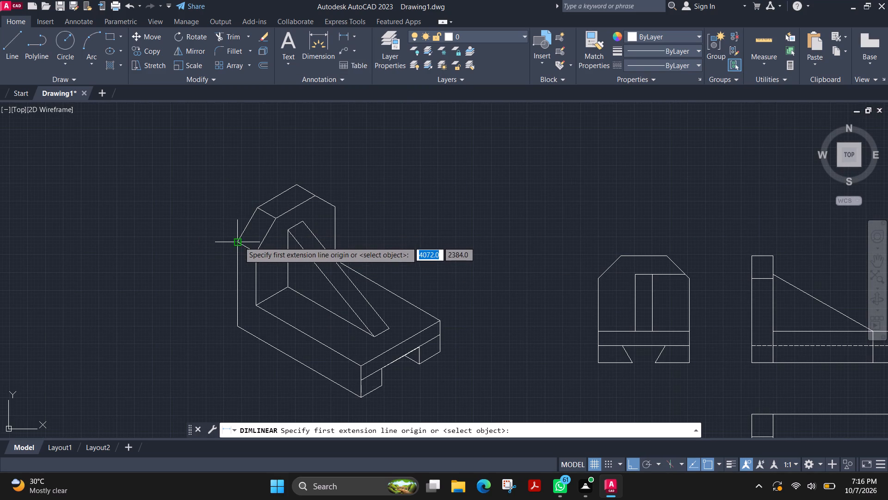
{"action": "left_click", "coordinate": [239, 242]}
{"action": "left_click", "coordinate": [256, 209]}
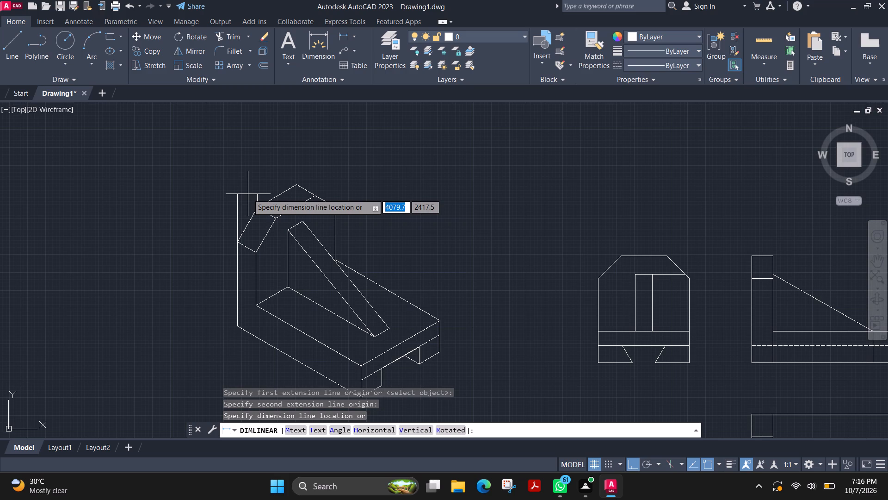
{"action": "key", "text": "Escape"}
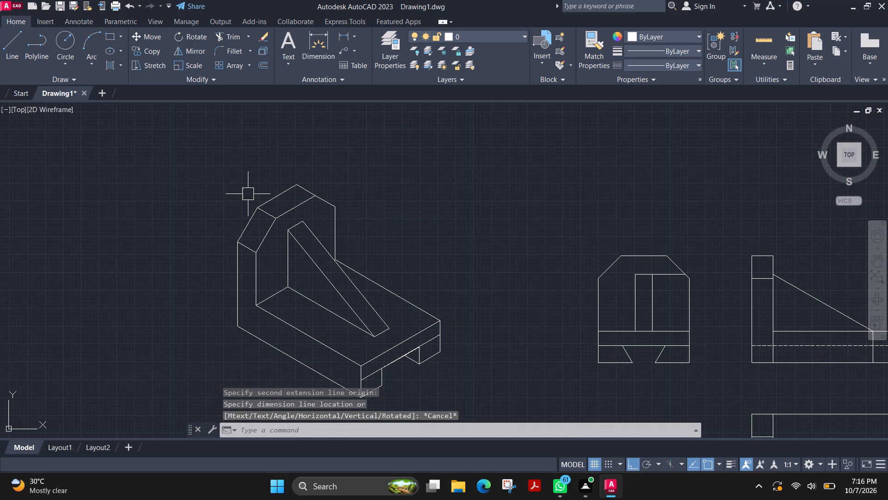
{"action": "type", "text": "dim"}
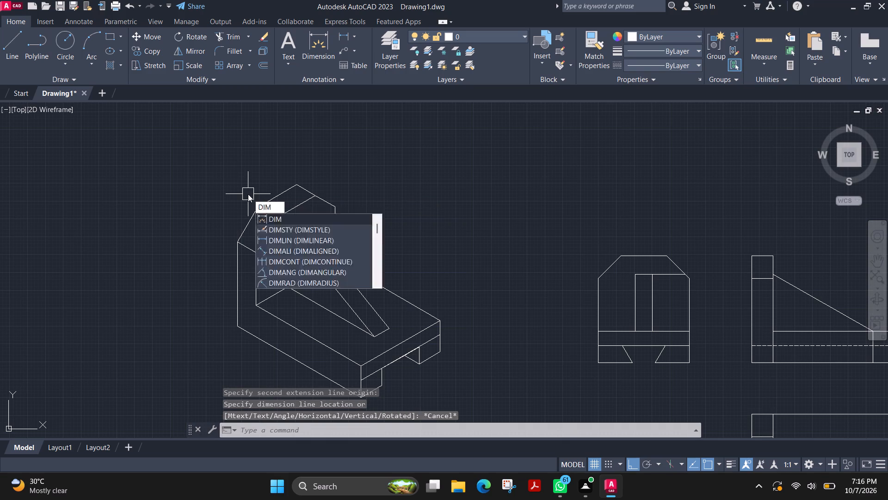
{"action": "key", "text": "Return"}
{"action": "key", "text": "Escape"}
Open the Dimension Style Manager.
{"action": "type", "text": "di"}
{"action": "key", "text": "Down"}
{"action": "key", "text": "Return"}
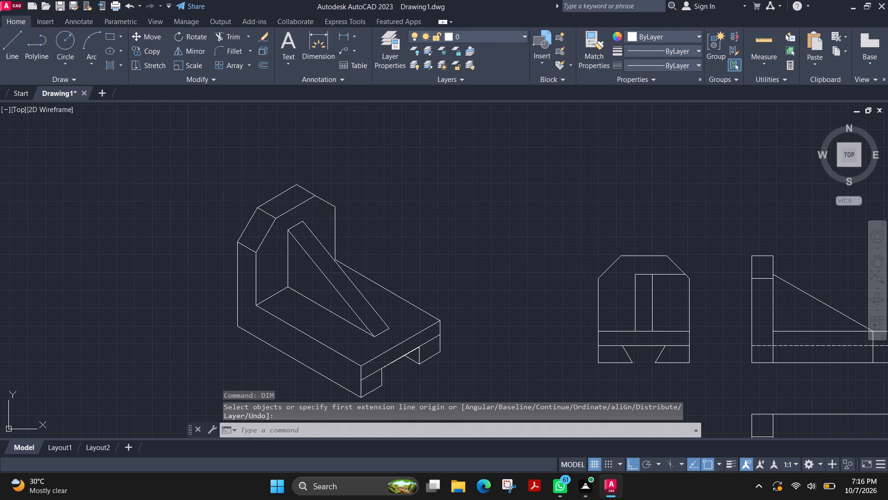
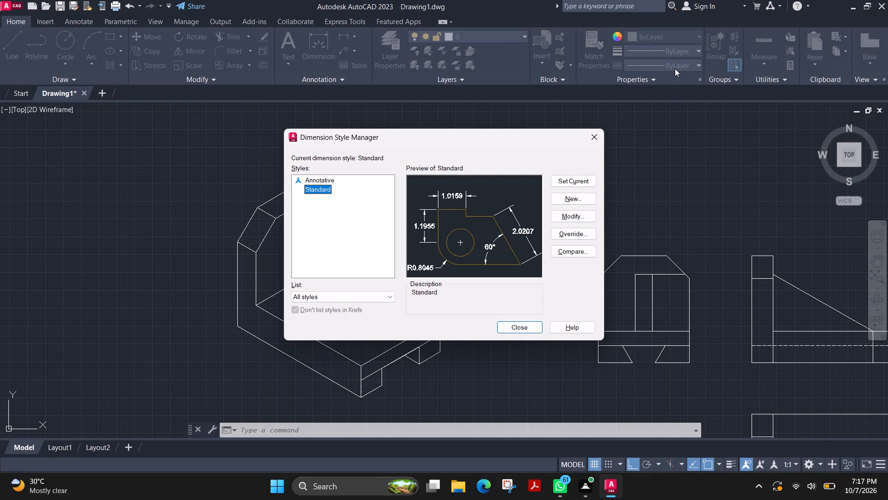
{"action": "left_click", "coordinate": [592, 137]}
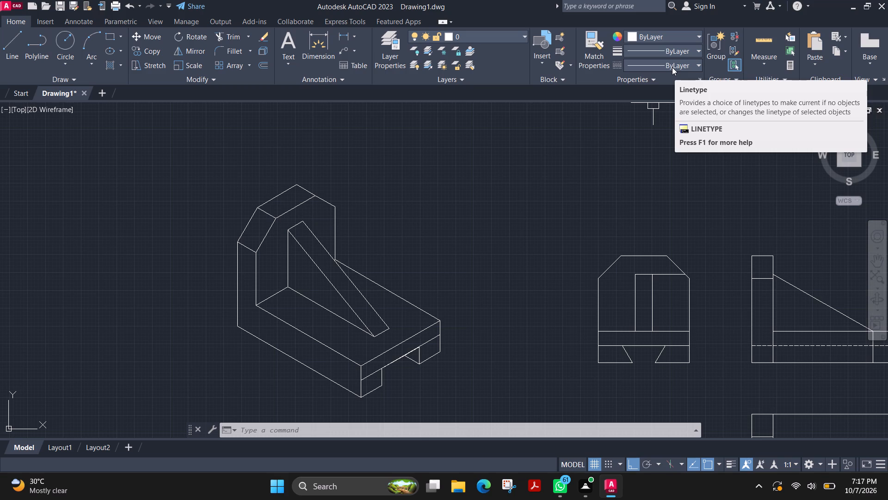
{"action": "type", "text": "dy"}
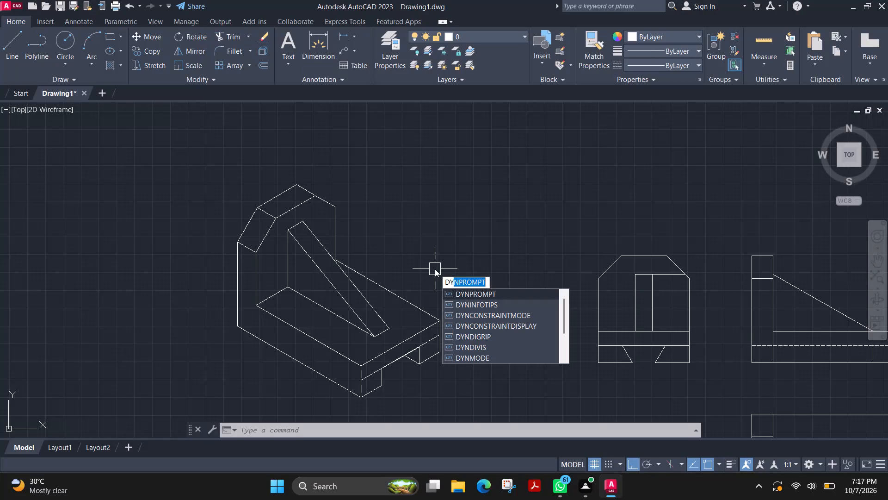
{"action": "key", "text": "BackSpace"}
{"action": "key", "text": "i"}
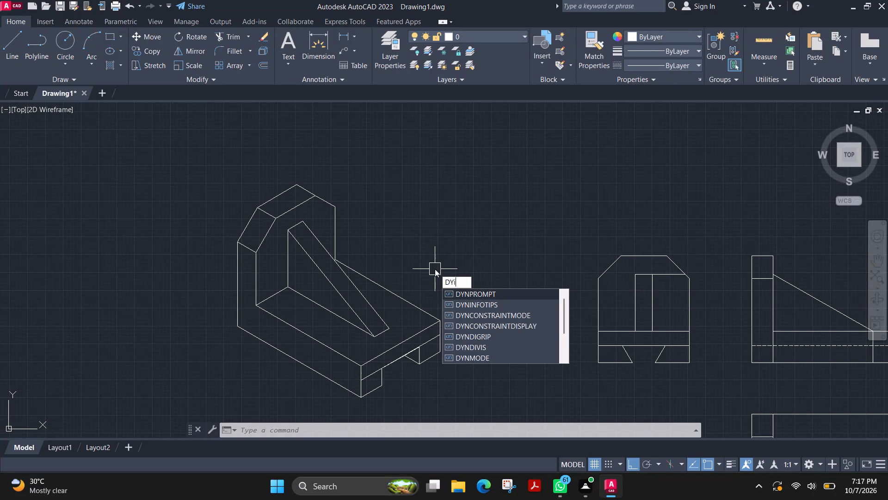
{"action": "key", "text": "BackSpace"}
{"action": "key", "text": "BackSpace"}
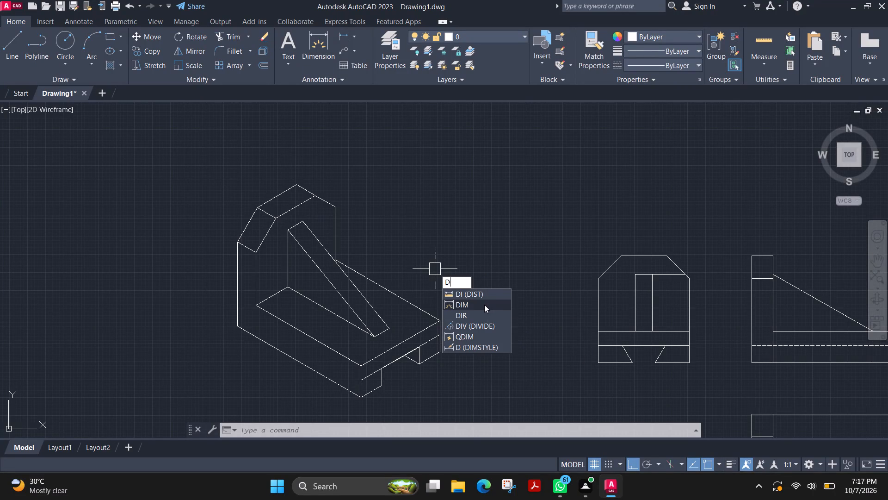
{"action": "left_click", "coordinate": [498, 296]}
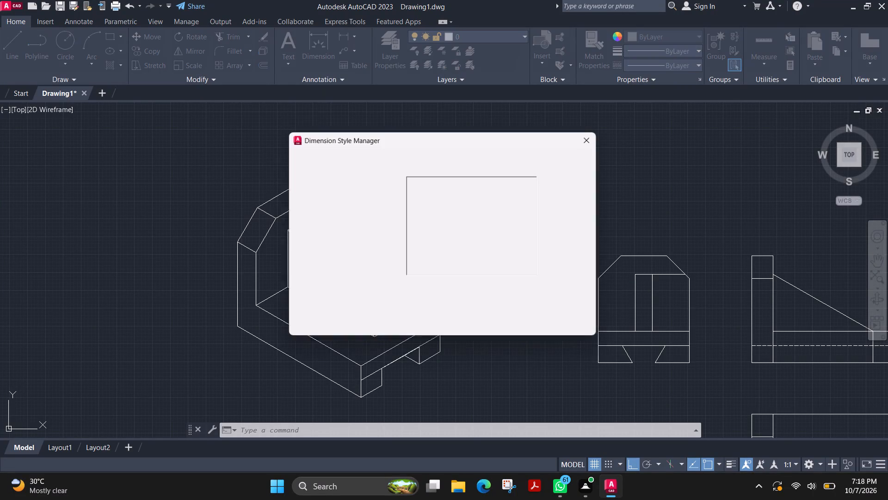
Modify the Standard dimension style so its text is aligned with the dimension line and placed vertically Above.
{"action": "left_click", "coordinate": [583, 219]}
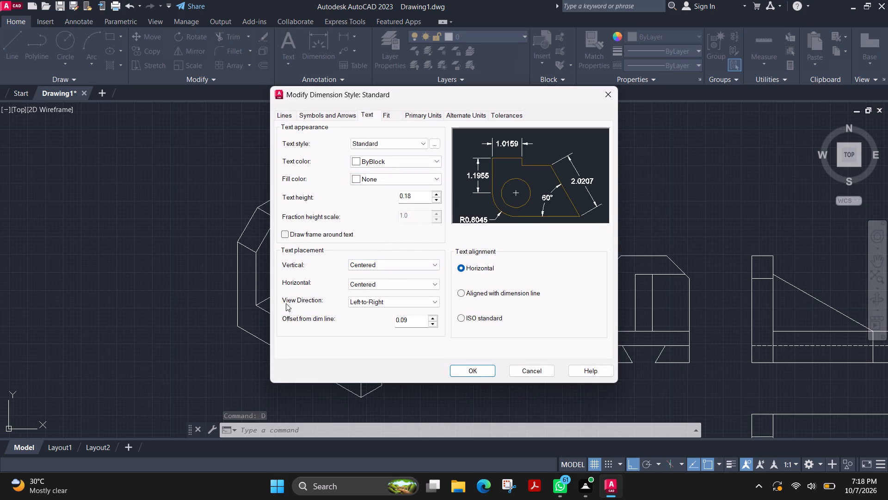
{"action": "left_click", "coordinate": [499, 294]}
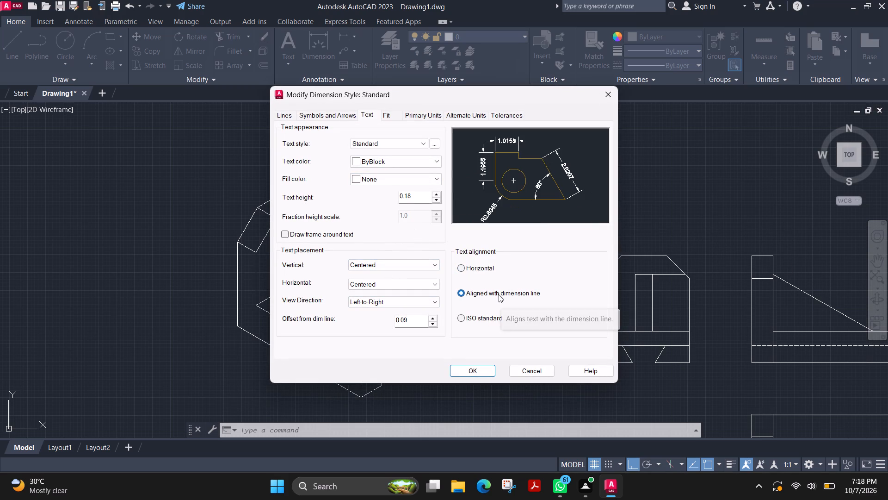
{"action": "left_click", "coordinate": [386, 262]}
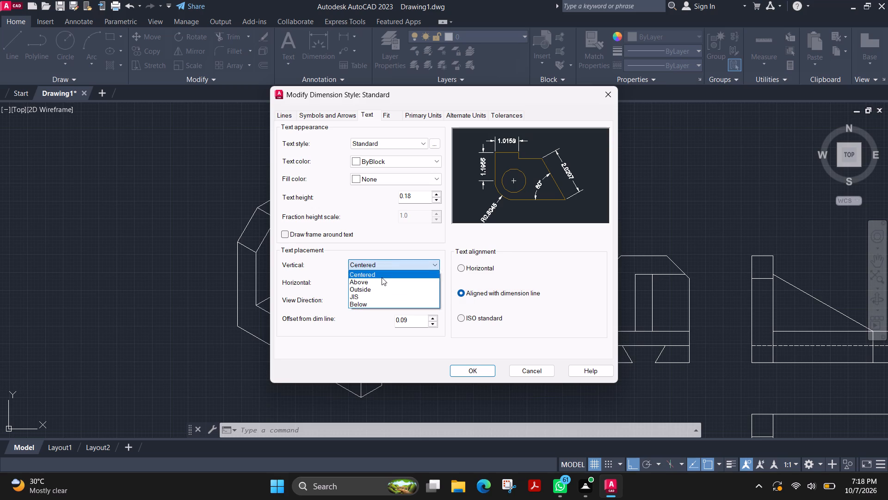
{"action": "left_click", "coordinate": [382, 280]}
{"action": "left_click", "coordinate": [432, 318]}
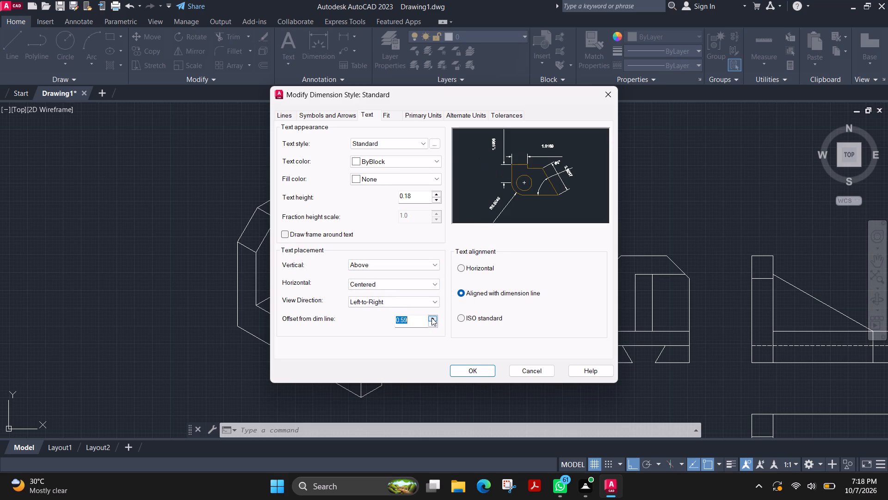
{"action": "left_click", "coordinate": [433, 325]}
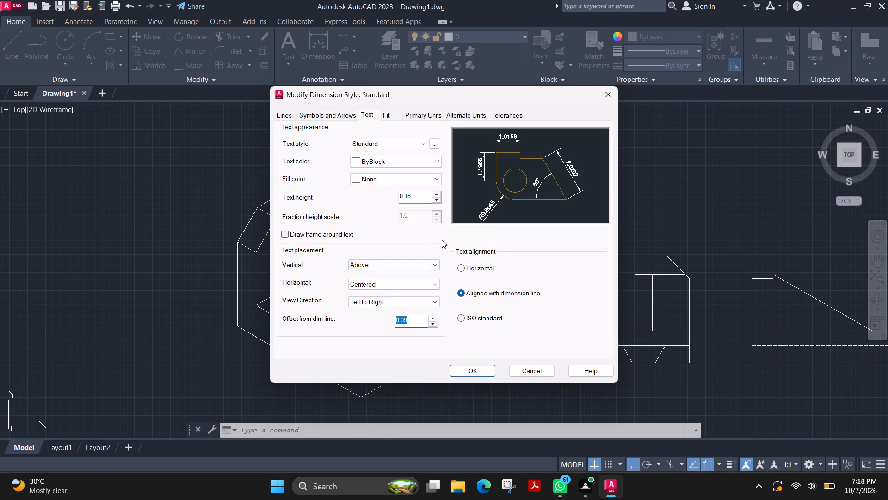
Set the Standard style's text height to 2.18 and offset from the dimension line to 0.59, and make the style current.
{"action": "double_click", "coordinate": [438, 194]}
{"action": "left_click", "coordinate": [438, 194]}
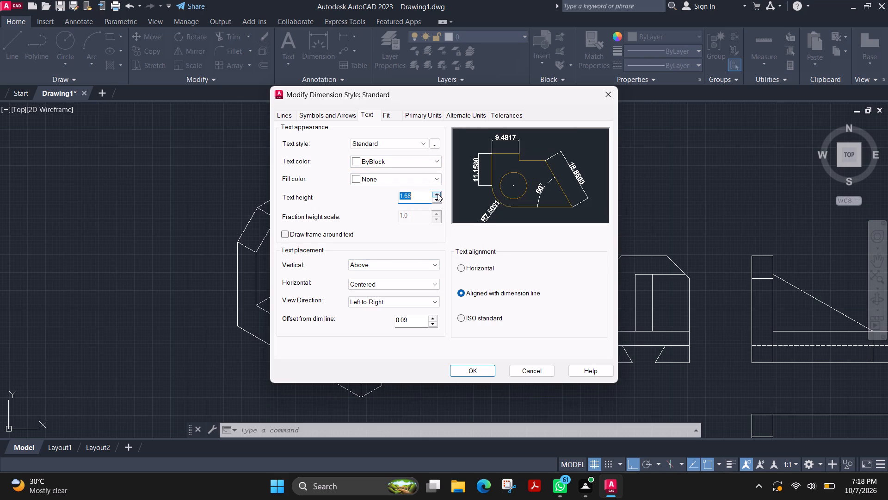
{"action": "left_click", "coordinate": [438, 194]}
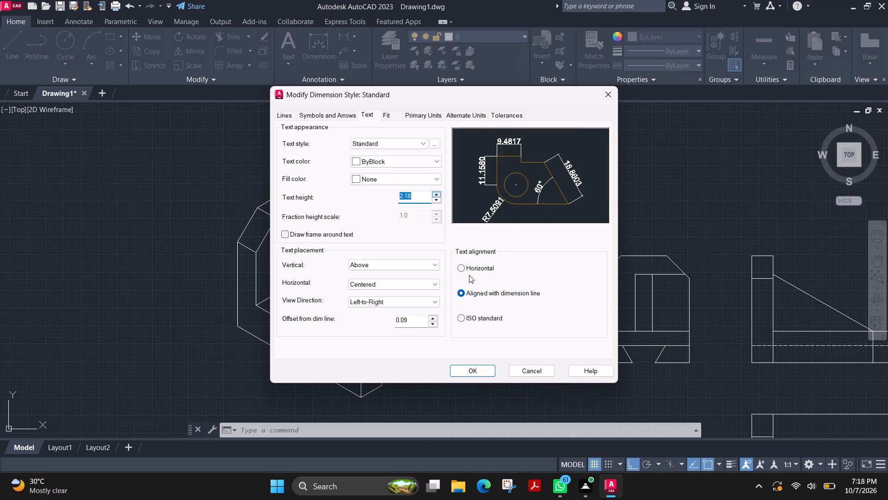
{"action": "left_click", "coordinate": [476, 266]}
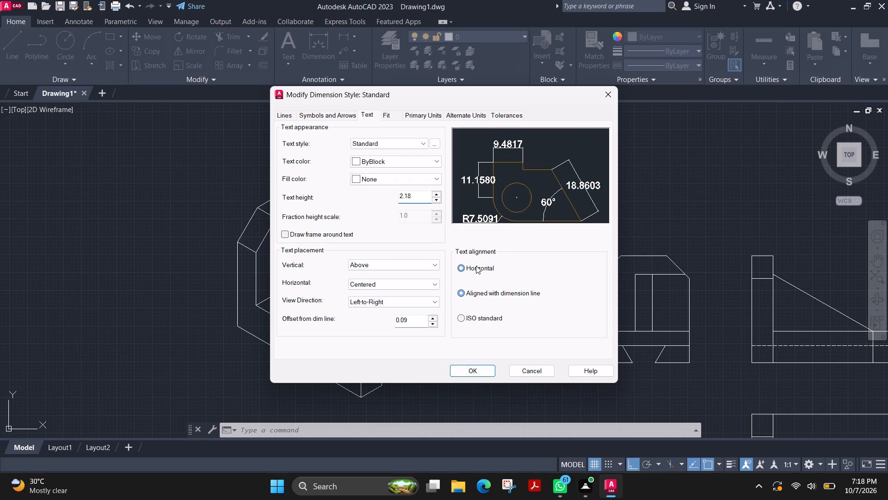
{"action": "left_click", "coordinate": [484, 292]}
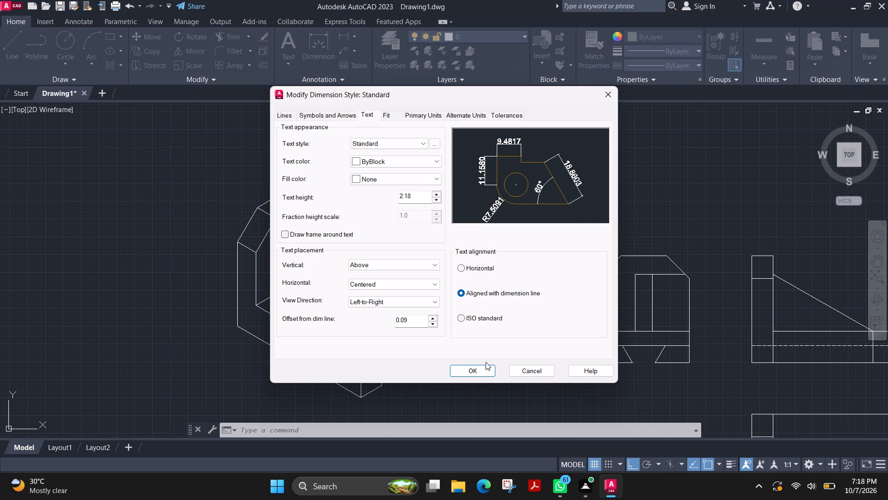
{"action": "left_click", "coordinate": [435, 321]}
{"action": "left_click", "coordinate": [435, 321]}
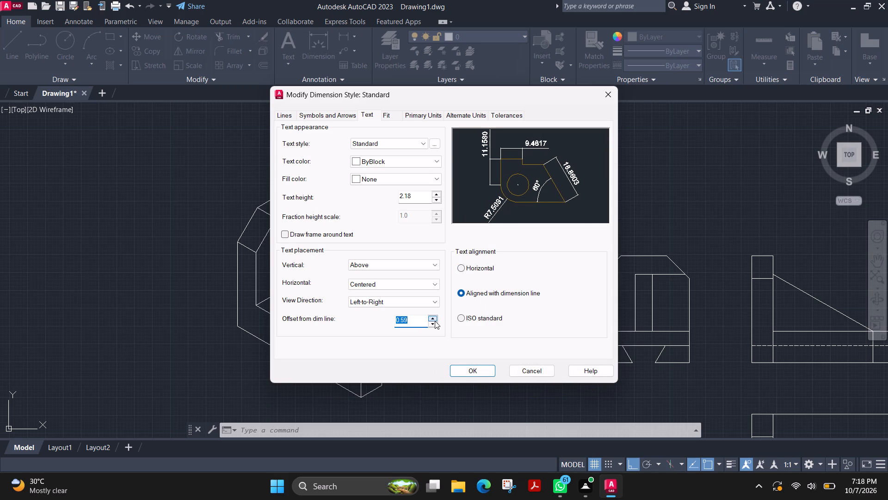
{"action": "left_click", "coordinate": [434, 323]}
{"action": "left_click", "coordinate": [485, 373]}
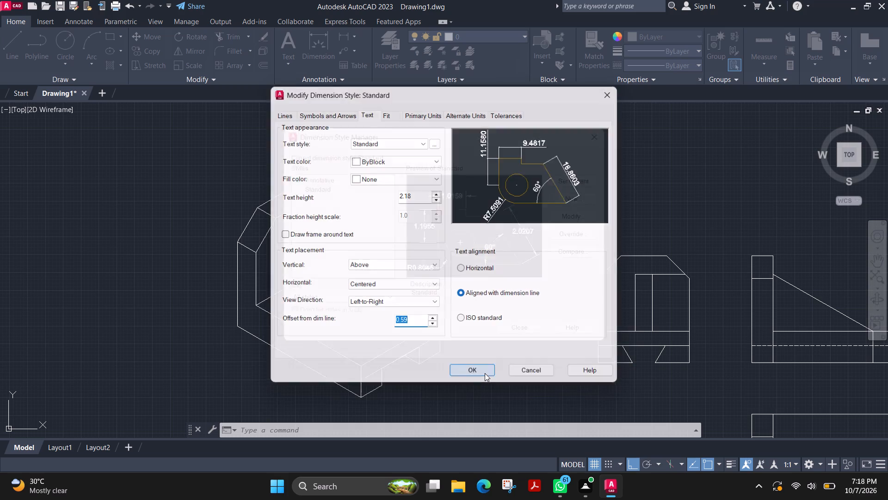
{"action": "left_click", "coordinate": [563, 180]}
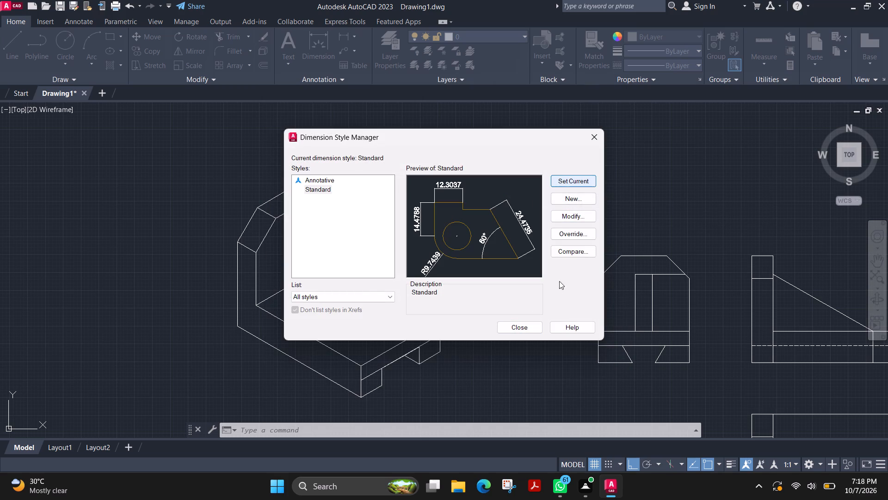
{"action": "left_click", "coordinate": [517, 325]}
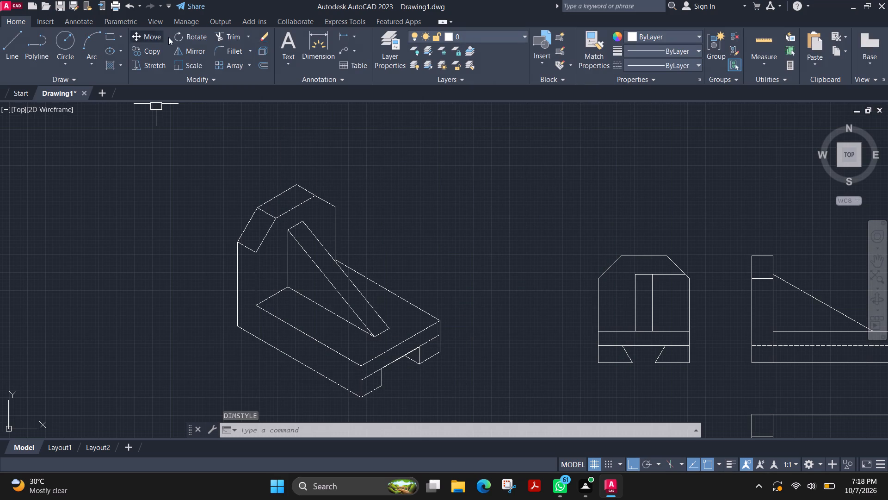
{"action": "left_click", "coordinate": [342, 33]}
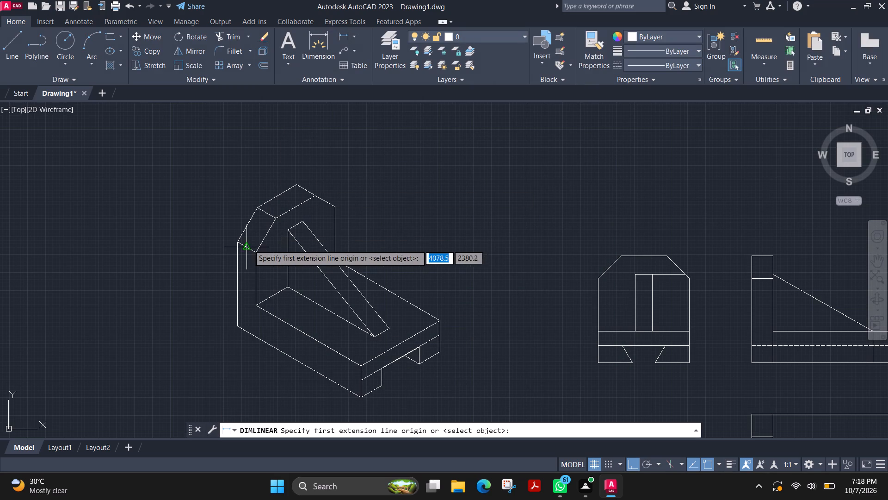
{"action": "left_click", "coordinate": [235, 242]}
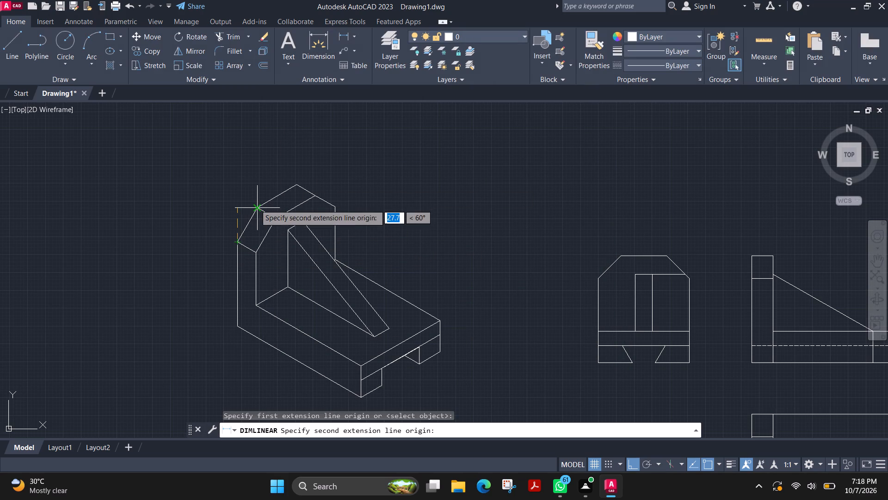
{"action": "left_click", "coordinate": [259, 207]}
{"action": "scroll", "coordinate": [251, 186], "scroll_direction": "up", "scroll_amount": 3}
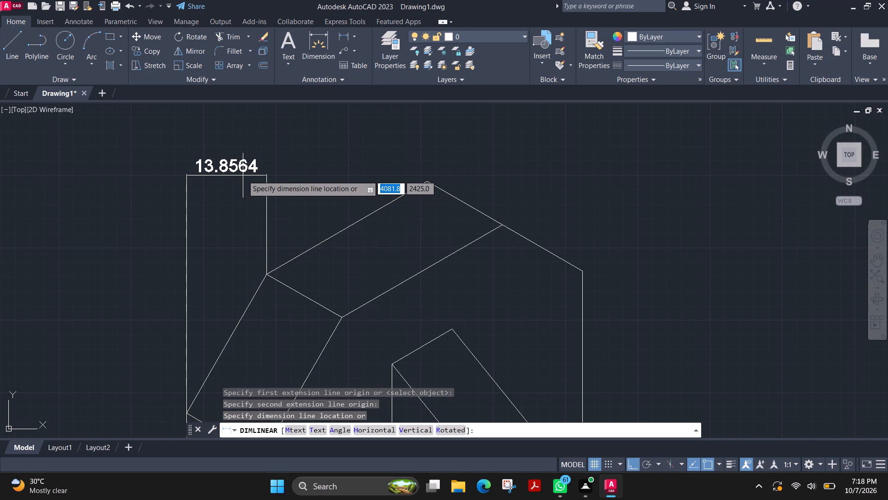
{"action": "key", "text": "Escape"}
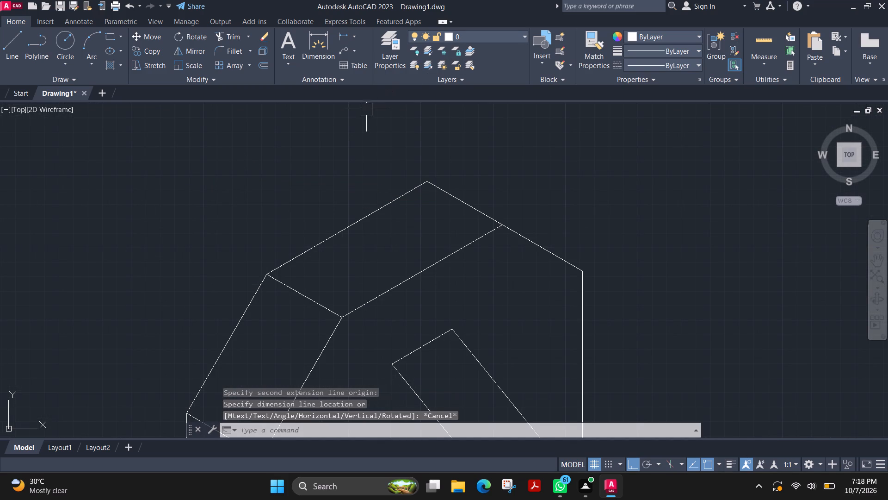
Set the Standard dimension style's linear primary-unit precision to 0, showing whole numbers only.
{"action": "type", "text": "di"}
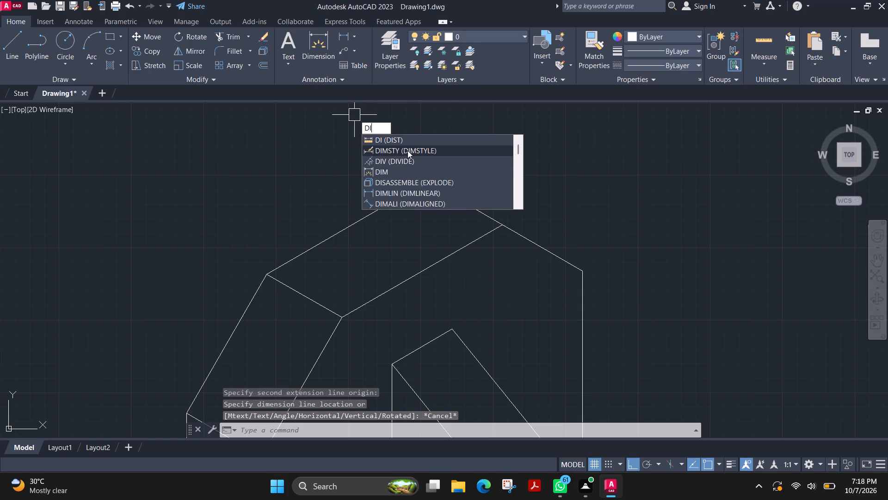
{"action": "key", "text": "BackSpace"}
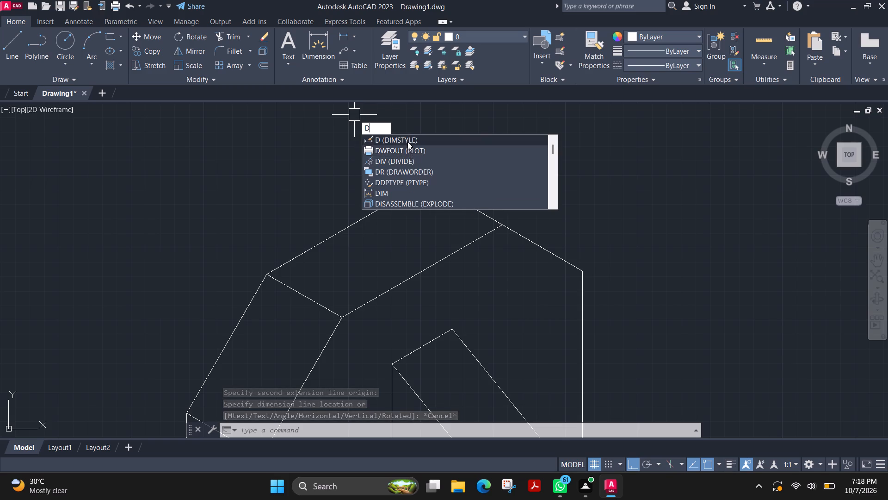
{"action": "left_click", "coordinate": [407, 142]}
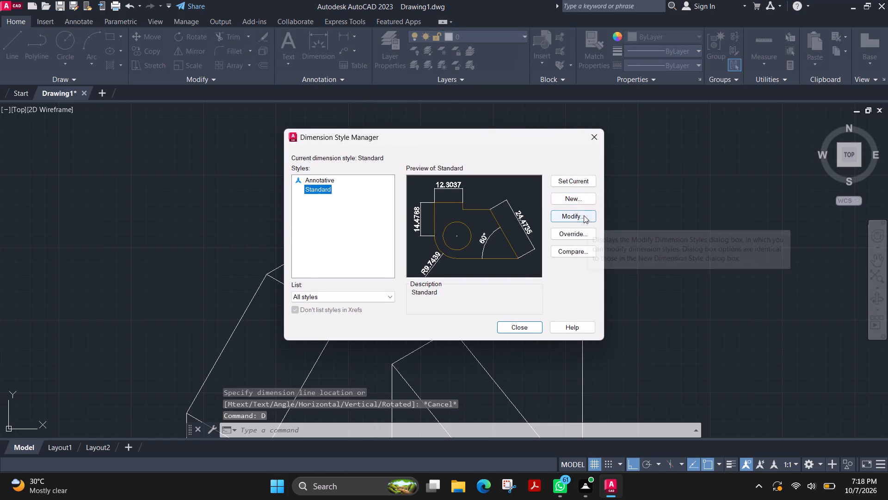
{"action": "left_click", "coordinate": [584, 215]}
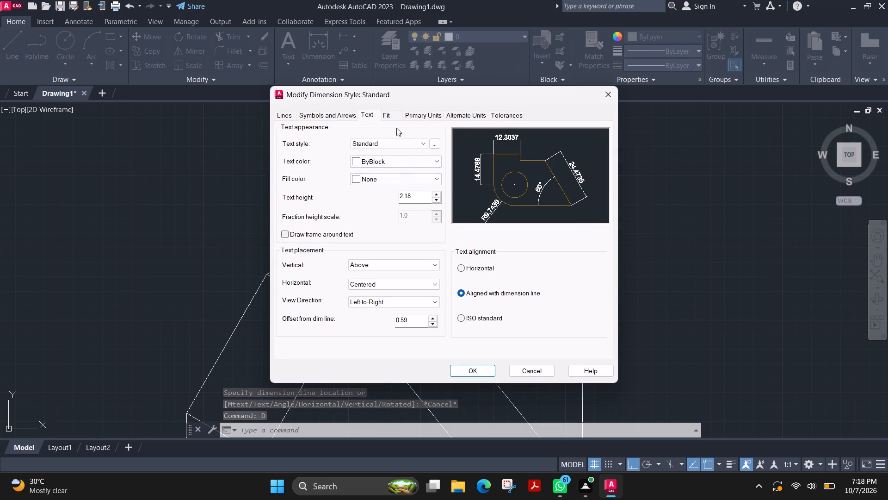
{"action": "left_click", "coordinate": [376, 115]}
{"action": "left_click", "coordinate": [391, 113]}
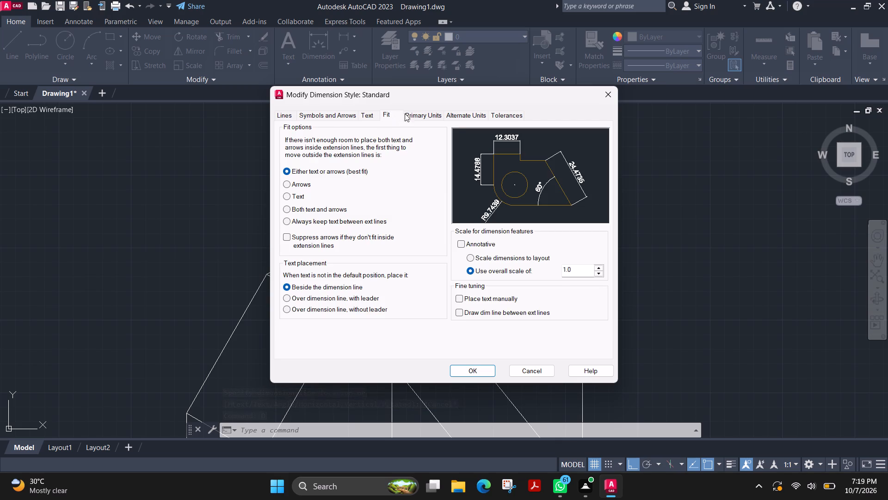
{"action": "left_click", "coordinate": [414, 113]}
{"action": "left_click", "coordinate": [434, 157]}
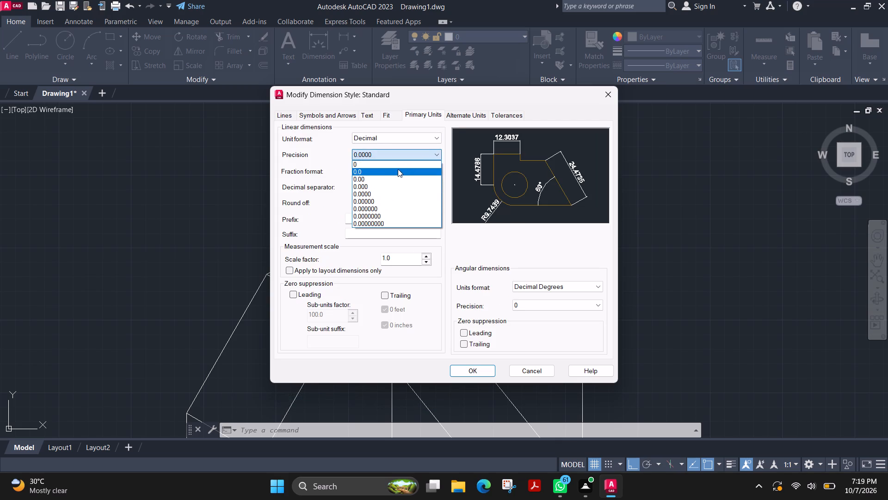
{"action": "left_click", "coordinate": [386, 162]}
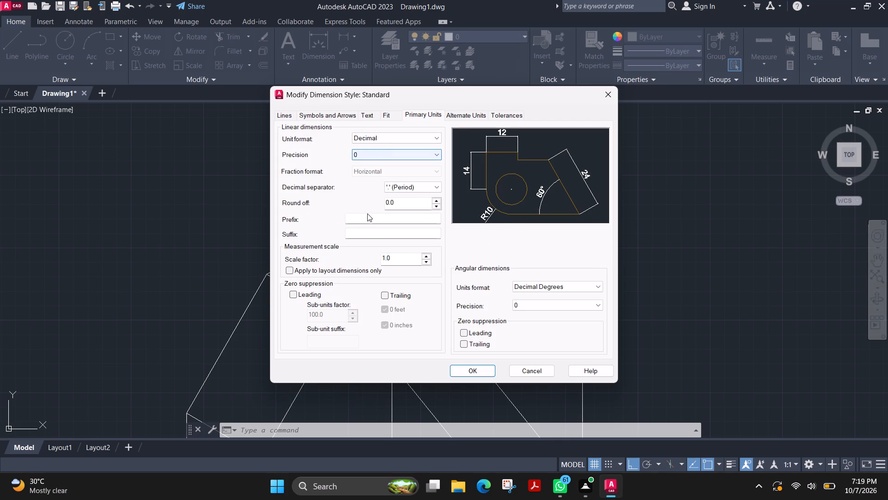
{"action": "left_click", "coordinate": [374, 112]}
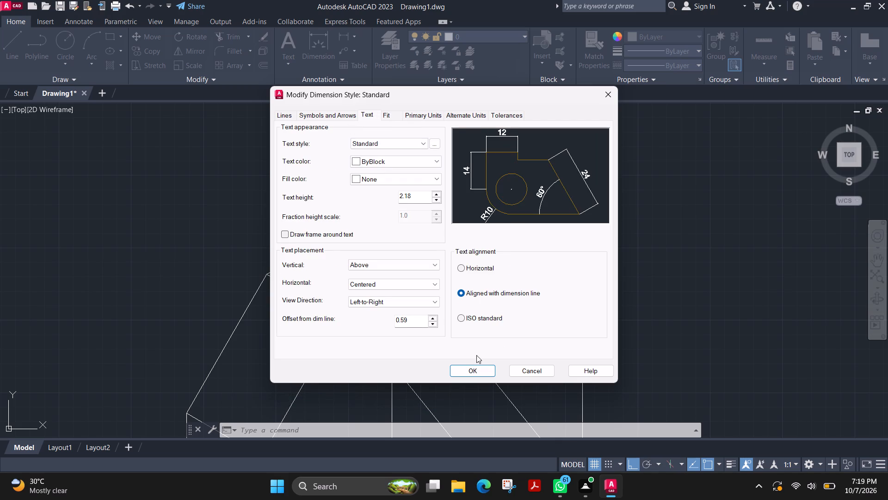
{"action": "left_click", "coordinate": [472, 367]}
{"action": "left_click", "coordinate": [532, 327]}
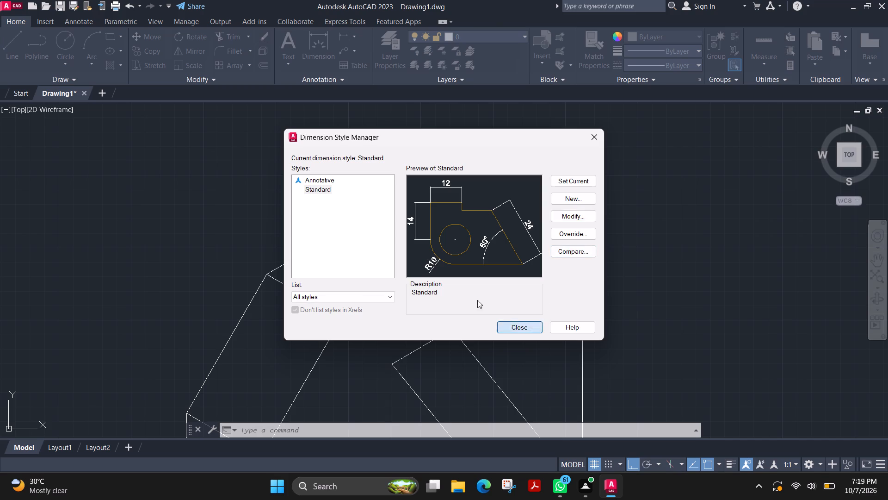
Set the Standard dimension style's arrow size to 2.68 and make the style current.
{"action": "key", "text": "d"}
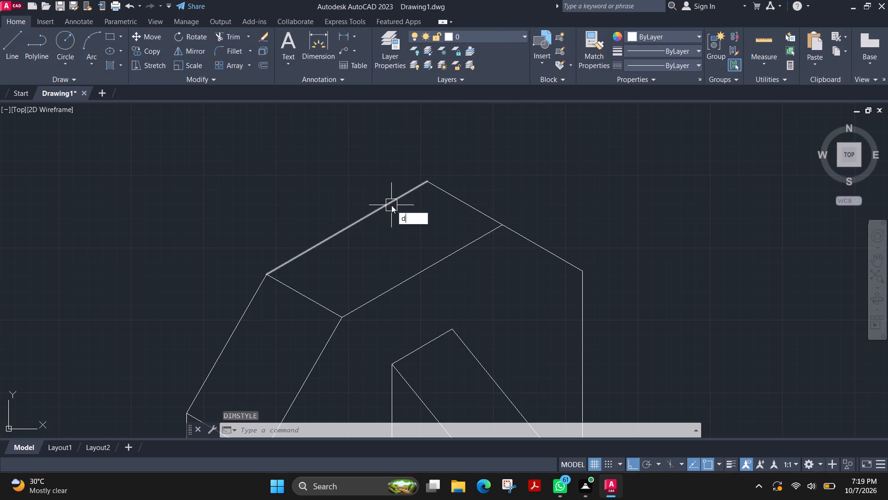
{"action": "key", "text": "i"}
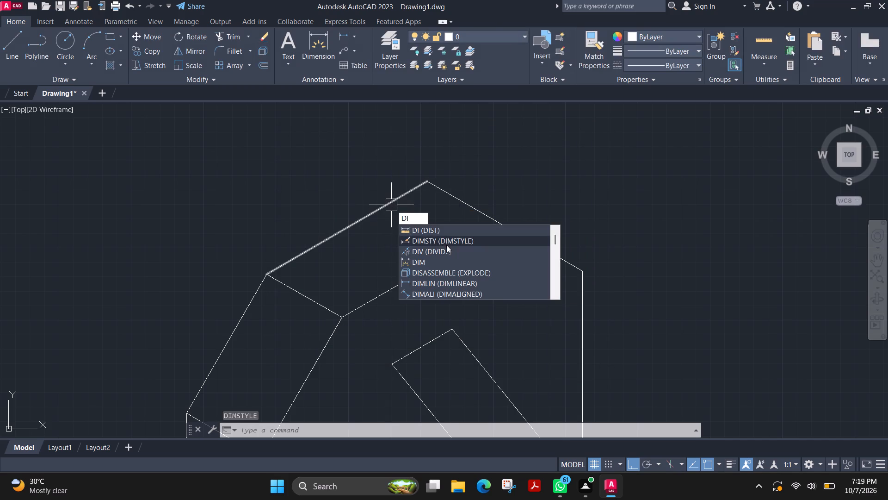
{"action": "left_click", "coordinate": [446, 245]}
{"action": "left_click", "coordinate": [578, 219]}
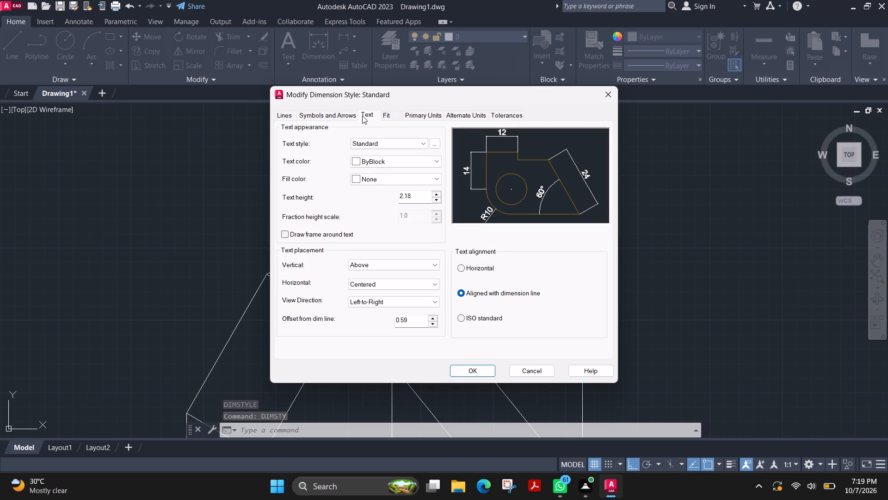
{"action": "left_click", "coordinate": [382, 115]}
{"action": "left_click", "coordinate": [366, 115]}
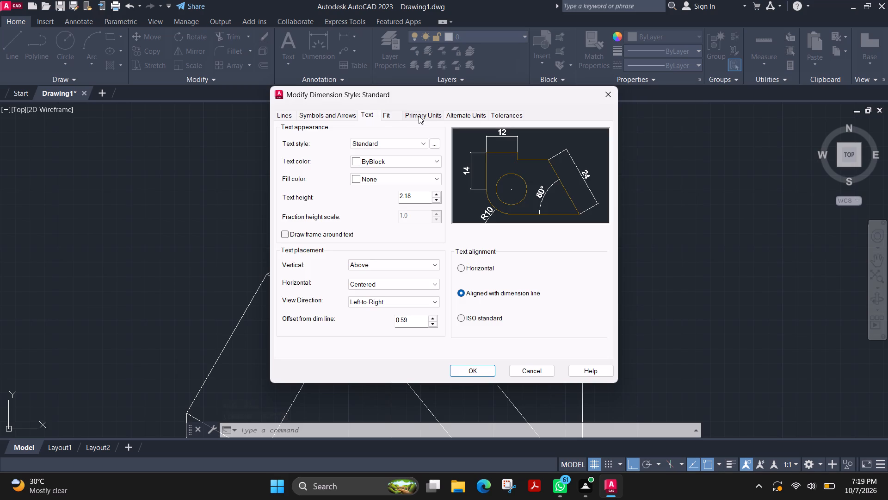
{"action": "left_click", "coordinate": [423, 116]}
{"action": "left_click", "coordinate": [345, 119]}
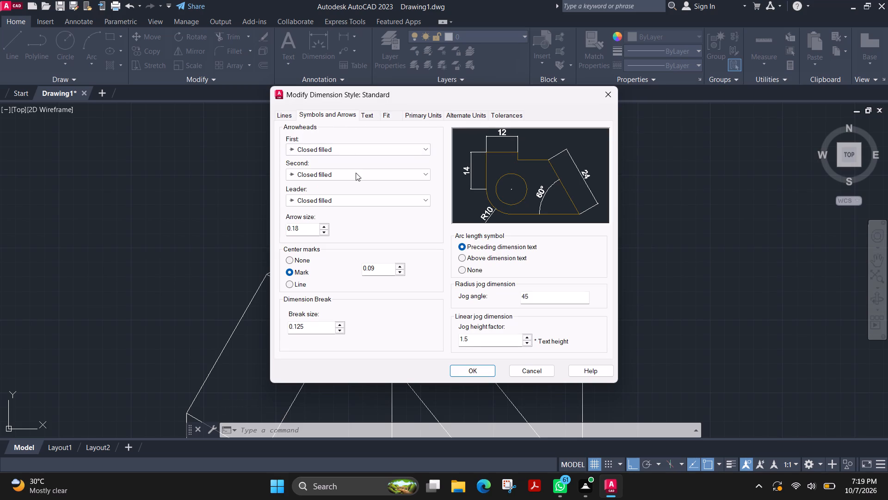
{"action": "triple_click", "coordinate": [325, 226]}
{"action": "double_click", "coordinate": [325, 226]}
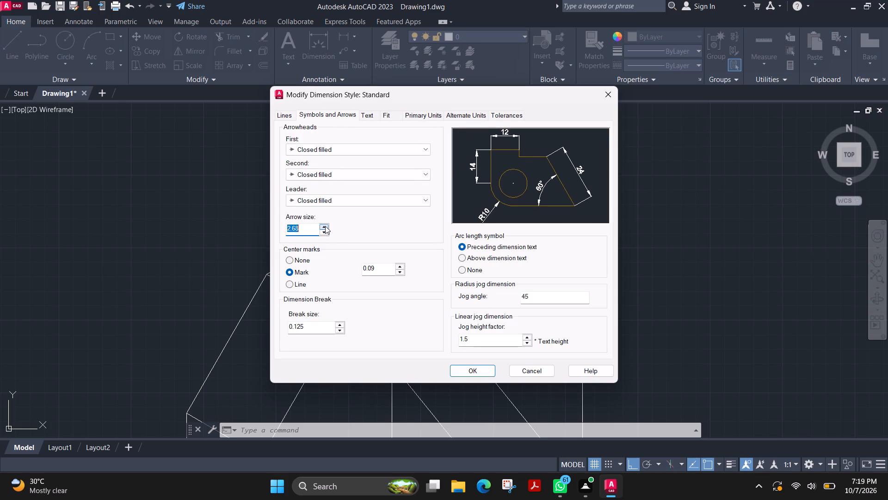
{"action": "left_click", "coordinate": [476, 370]}
{"action": "left_click", "coordinate": [563, 186]}
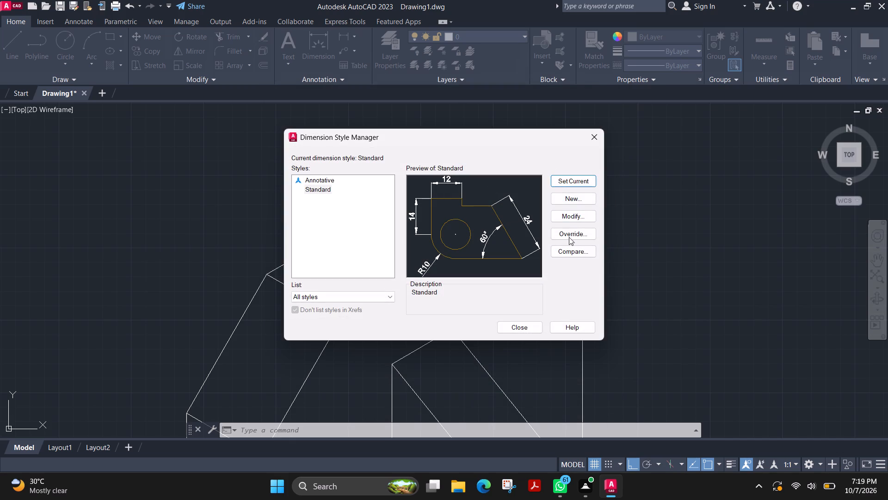
{"action": "double_click", "coordinate": [573, 180]}
{"action": "left_click", "coordinate": [518, 331]}
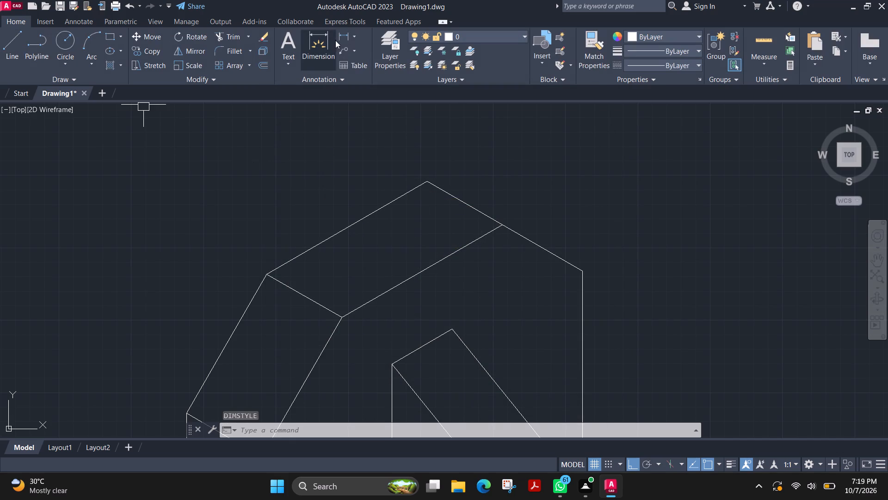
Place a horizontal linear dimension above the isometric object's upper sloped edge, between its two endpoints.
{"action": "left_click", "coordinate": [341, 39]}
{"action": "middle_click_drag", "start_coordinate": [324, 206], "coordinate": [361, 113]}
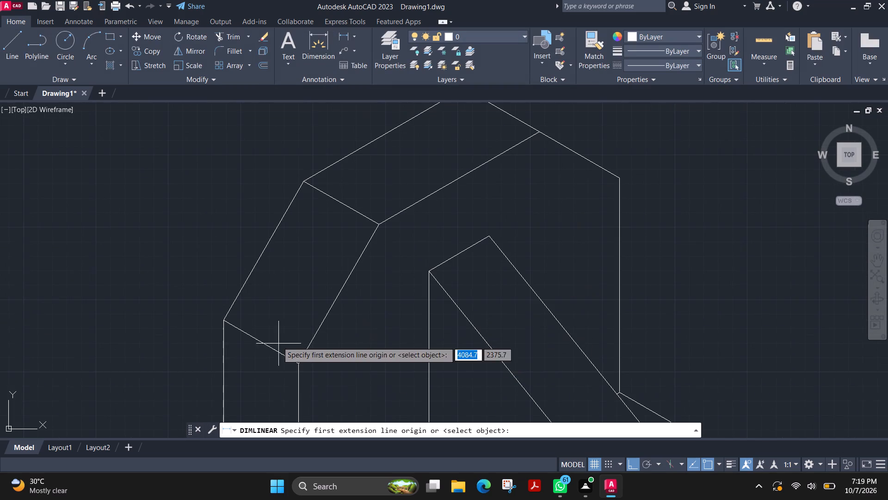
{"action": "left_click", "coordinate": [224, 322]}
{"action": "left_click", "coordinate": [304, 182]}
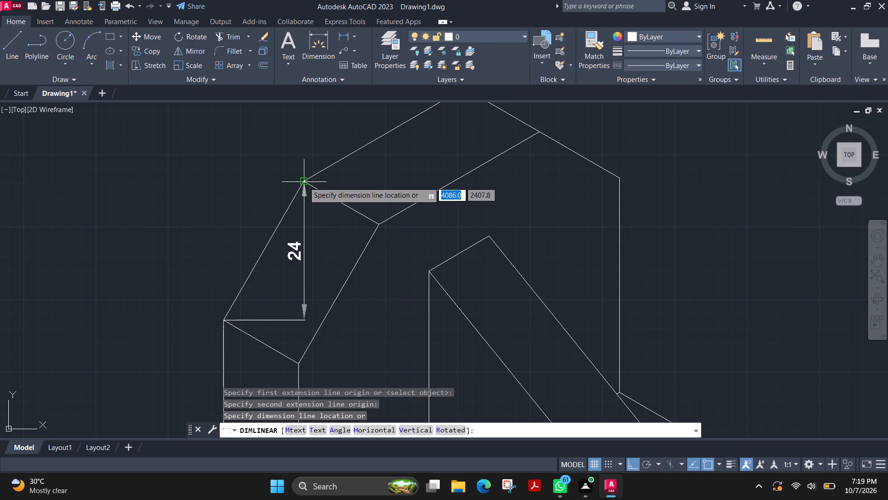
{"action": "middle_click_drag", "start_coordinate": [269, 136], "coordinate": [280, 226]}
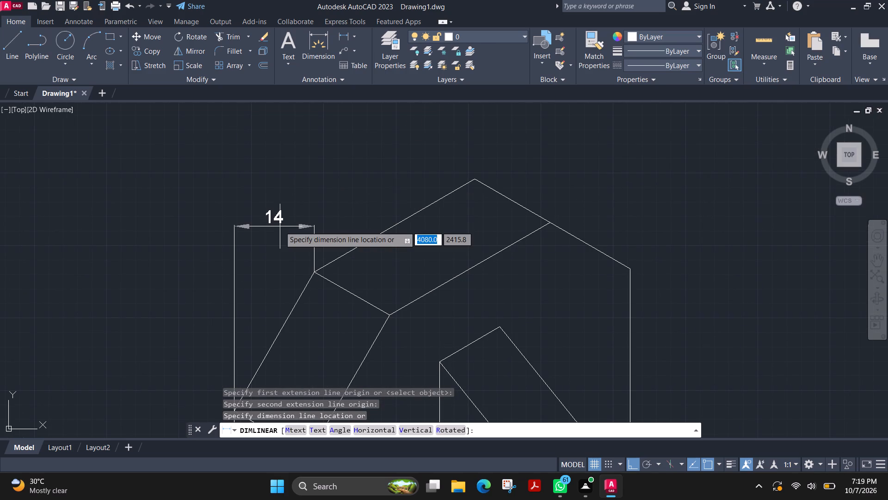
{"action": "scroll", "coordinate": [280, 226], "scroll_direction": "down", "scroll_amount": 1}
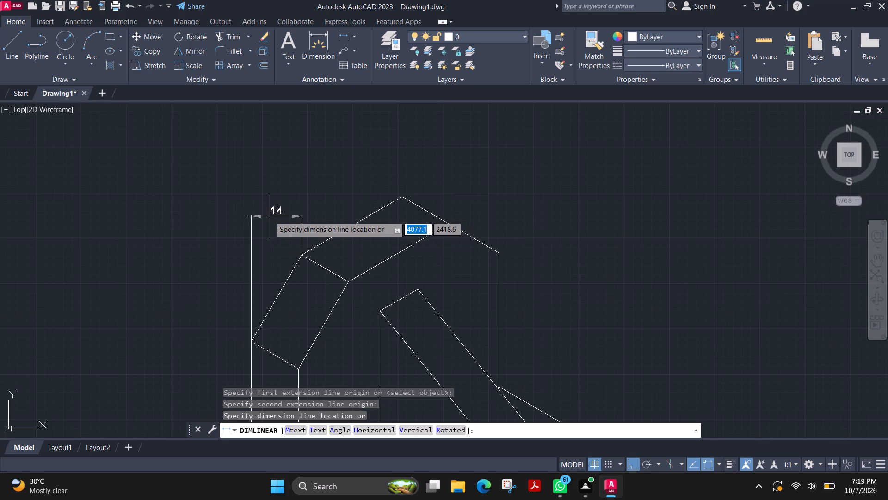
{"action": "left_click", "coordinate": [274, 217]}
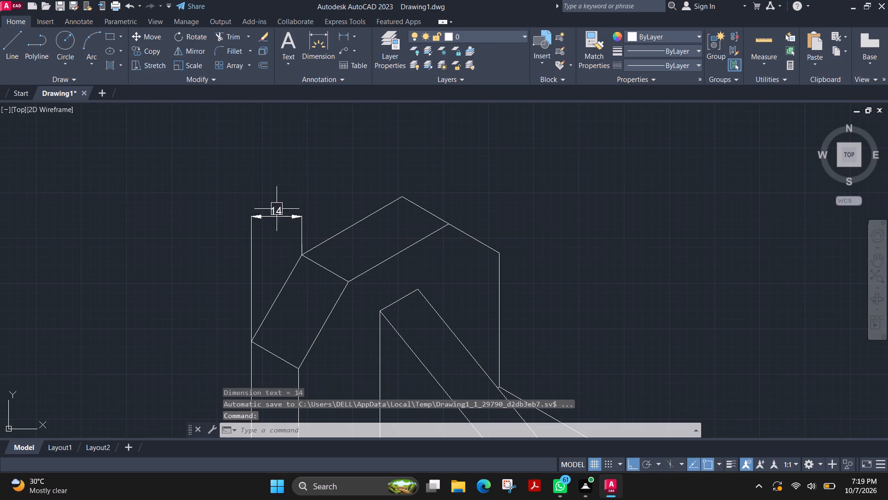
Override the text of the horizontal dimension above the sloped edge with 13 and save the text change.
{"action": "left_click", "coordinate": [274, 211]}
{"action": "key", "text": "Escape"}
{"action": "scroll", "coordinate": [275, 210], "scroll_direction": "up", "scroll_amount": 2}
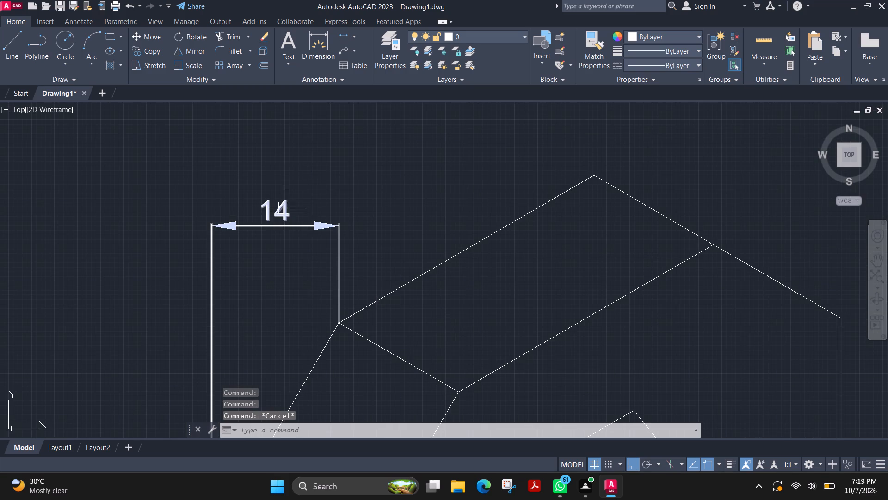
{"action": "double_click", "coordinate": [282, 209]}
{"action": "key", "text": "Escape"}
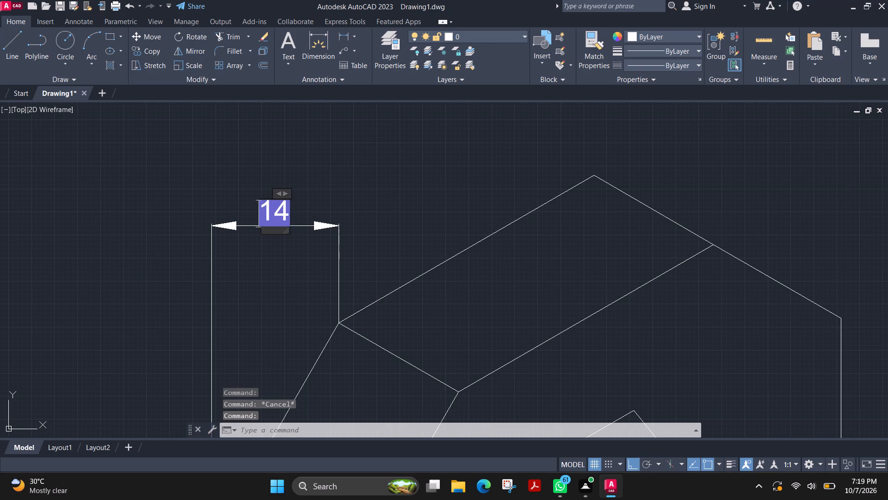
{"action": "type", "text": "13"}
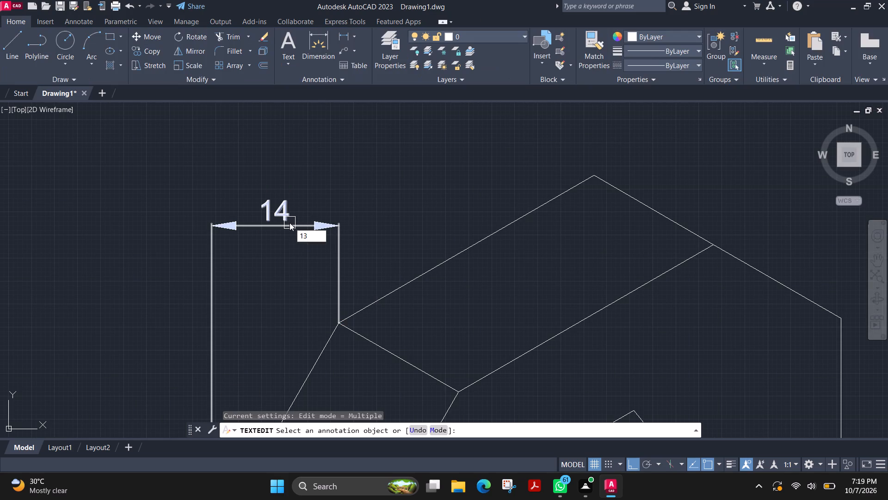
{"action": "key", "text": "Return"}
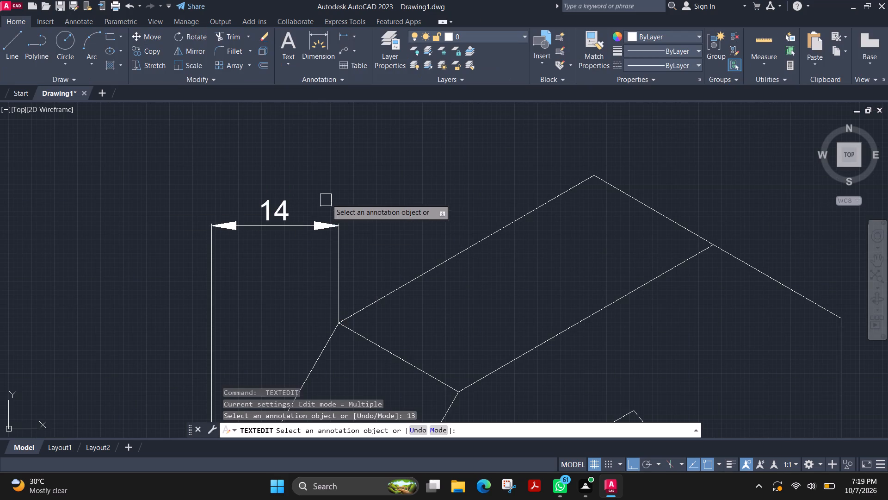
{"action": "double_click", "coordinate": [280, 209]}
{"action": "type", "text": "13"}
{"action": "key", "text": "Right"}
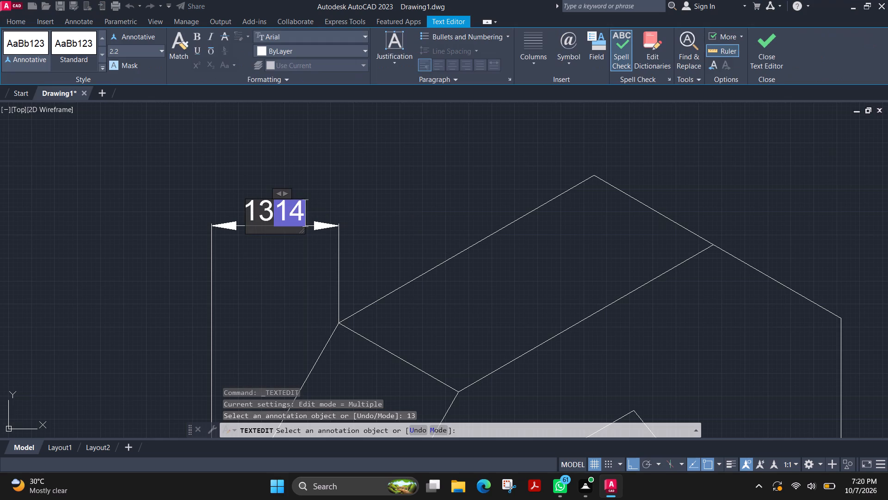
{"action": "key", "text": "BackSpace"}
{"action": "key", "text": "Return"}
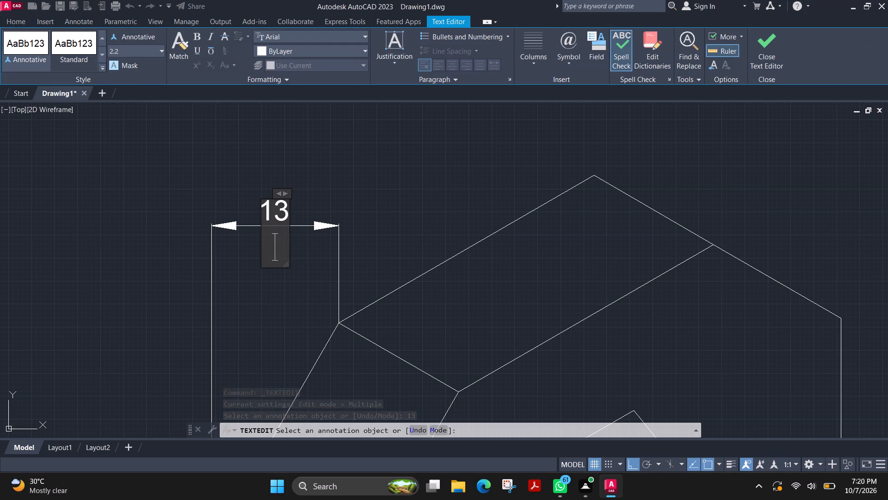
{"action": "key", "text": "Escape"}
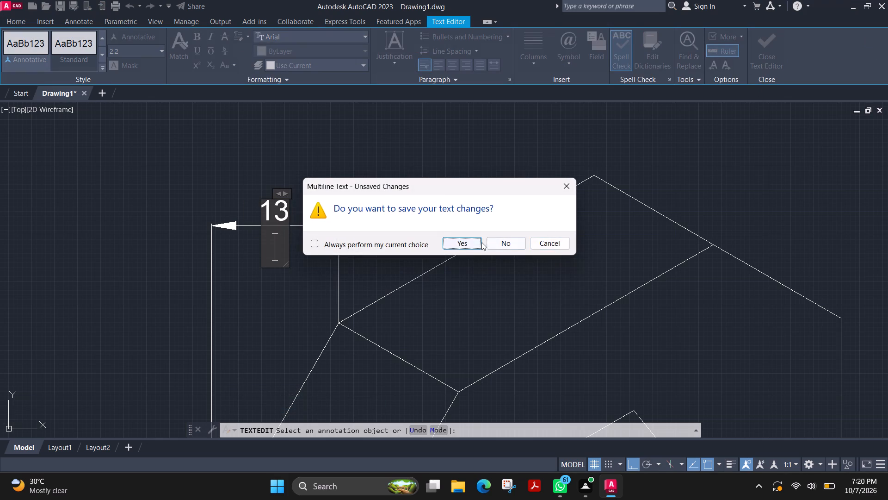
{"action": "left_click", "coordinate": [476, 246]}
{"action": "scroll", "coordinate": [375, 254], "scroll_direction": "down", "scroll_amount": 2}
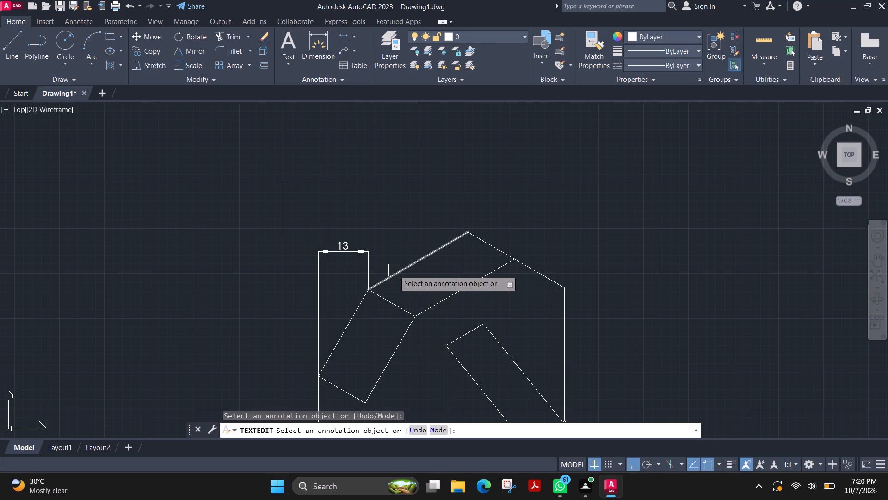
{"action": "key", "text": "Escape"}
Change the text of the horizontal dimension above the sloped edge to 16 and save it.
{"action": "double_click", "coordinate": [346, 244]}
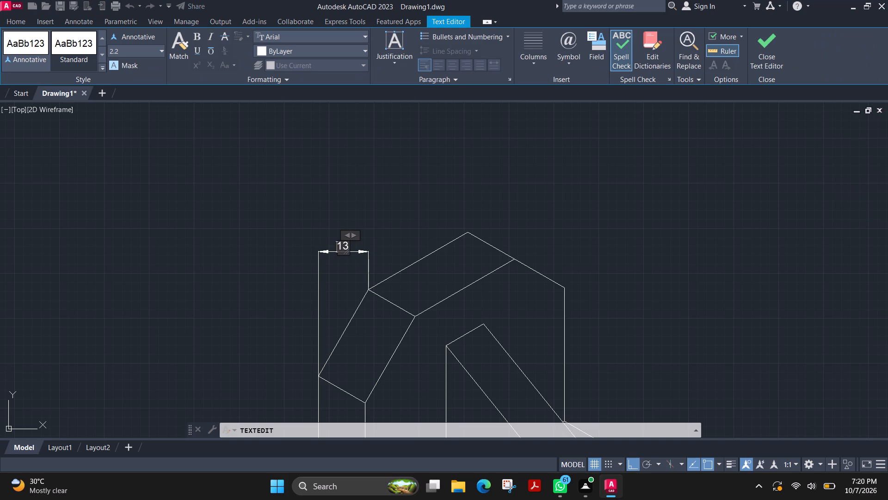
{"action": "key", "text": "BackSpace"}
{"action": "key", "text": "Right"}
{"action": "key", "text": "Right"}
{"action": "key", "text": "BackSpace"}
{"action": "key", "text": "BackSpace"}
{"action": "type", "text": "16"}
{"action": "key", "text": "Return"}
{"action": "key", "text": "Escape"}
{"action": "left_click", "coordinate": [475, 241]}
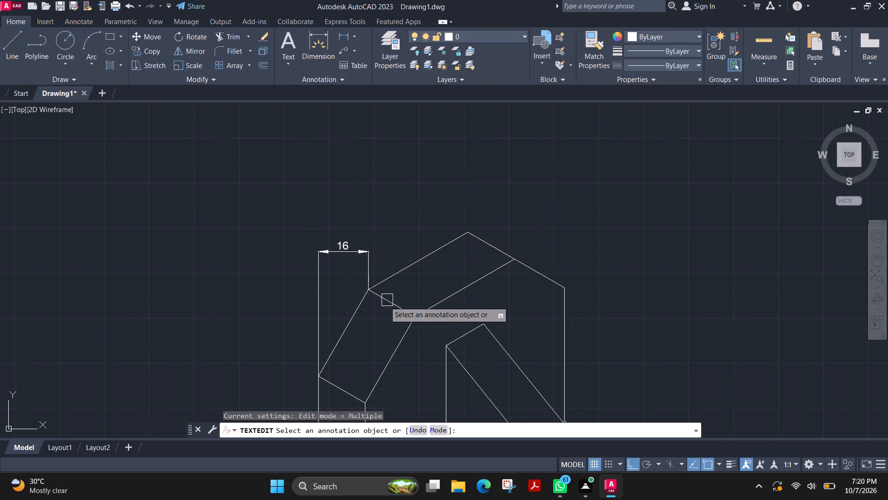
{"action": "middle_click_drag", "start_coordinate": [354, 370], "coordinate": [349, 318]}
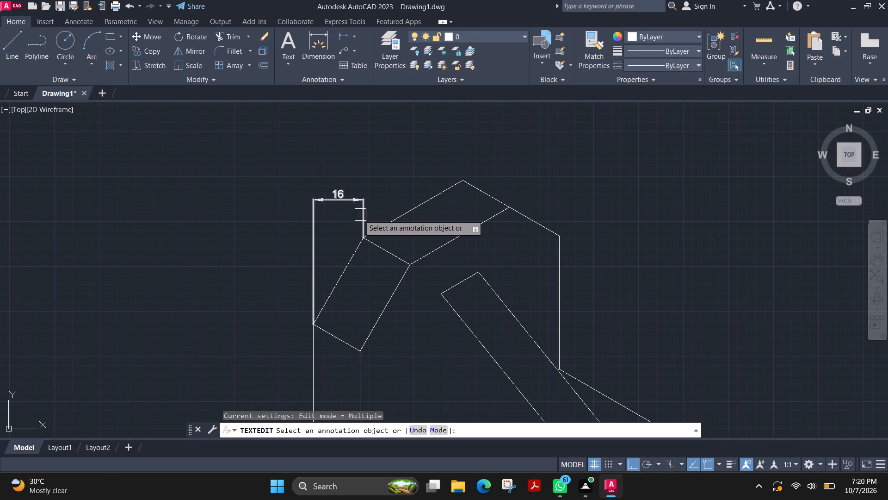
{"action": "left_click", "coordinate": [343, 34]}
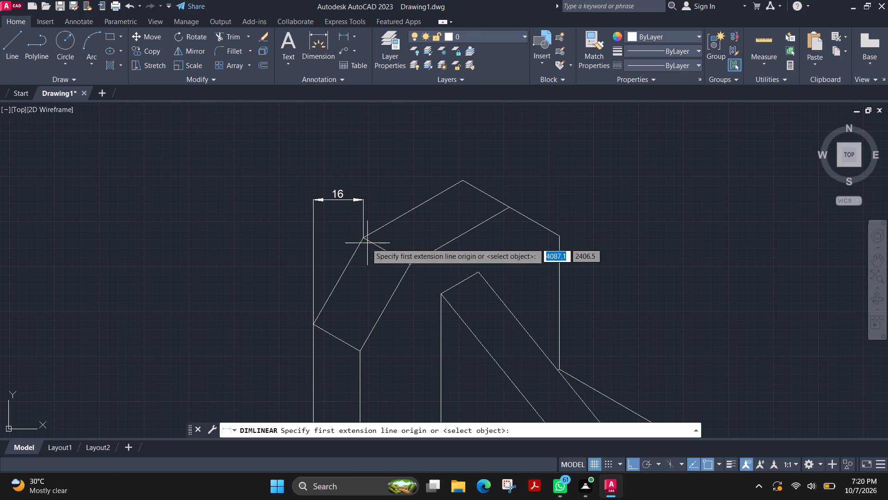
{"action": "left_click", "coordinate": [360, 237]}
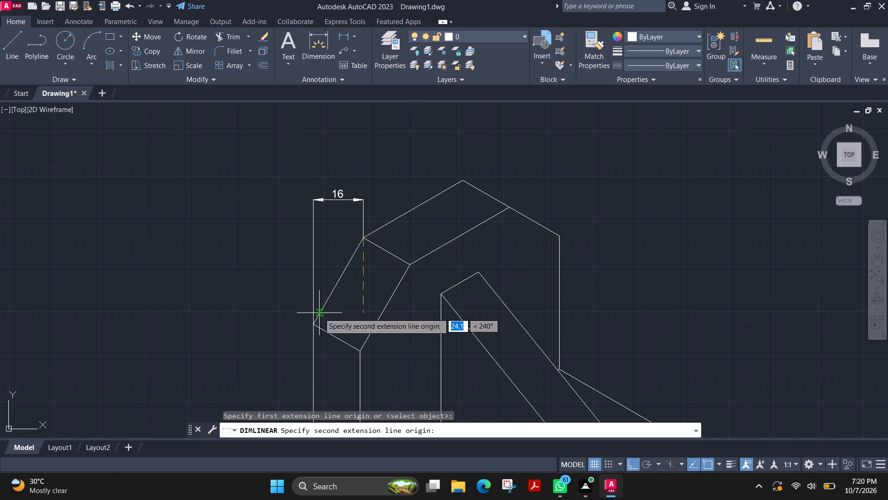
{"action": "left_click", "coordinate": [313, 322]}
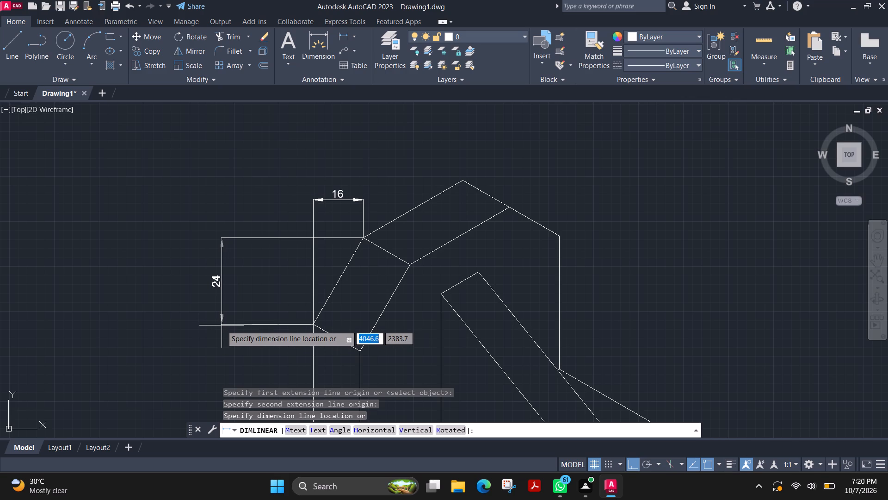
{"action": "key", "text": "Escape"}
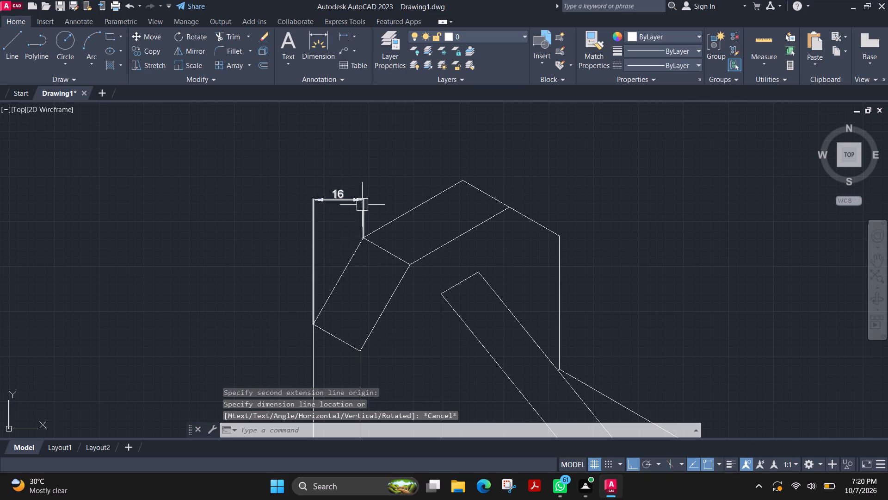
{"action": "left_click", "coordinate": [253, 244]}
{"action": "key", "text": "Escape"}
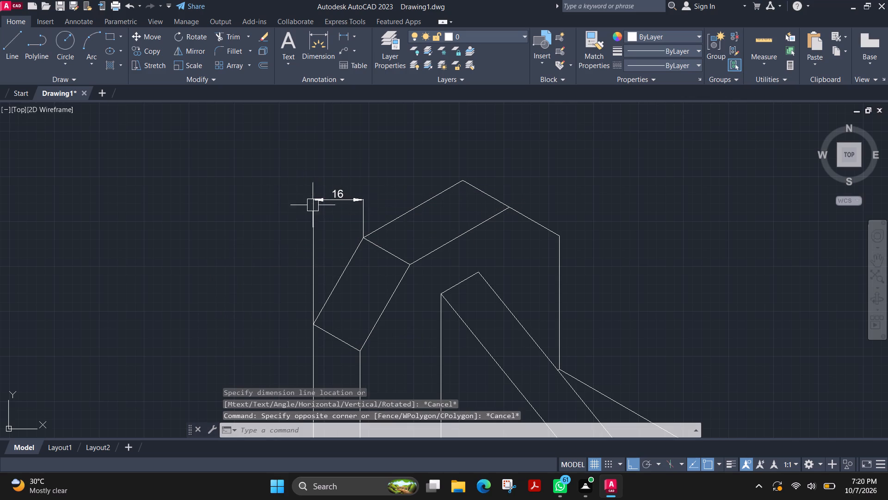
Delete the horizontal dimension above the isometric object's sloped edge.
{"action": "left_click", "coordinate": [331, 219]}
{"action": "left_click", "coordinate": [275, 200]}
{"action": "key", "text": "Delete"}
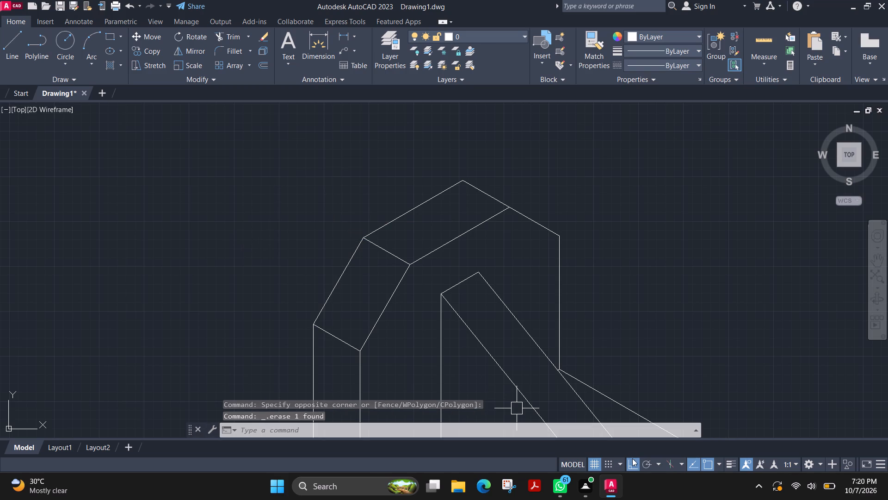
Turn on isometric drafting and place a horizontal linear dimension above the isometric object's upper sloped edge, between its two endpoints.
{"action": "left_click", "coordinate": [671, 468]}
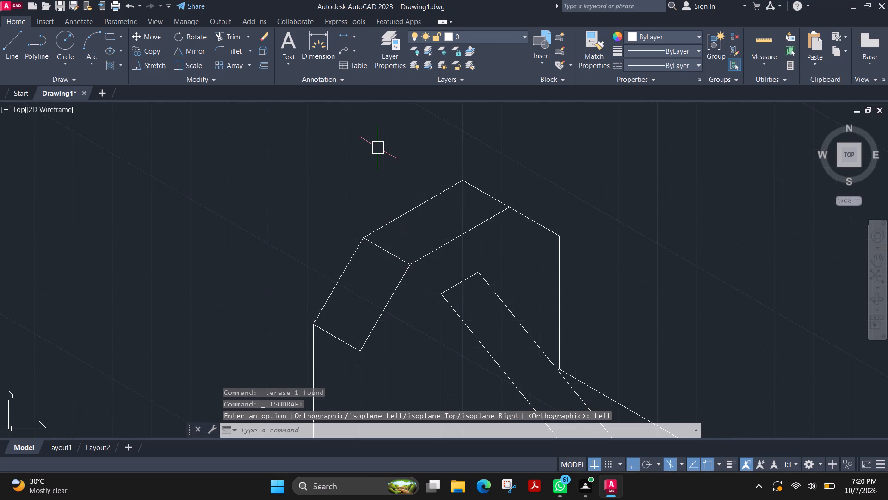
{"action": "left_click", "coordinate": [348, 39]}
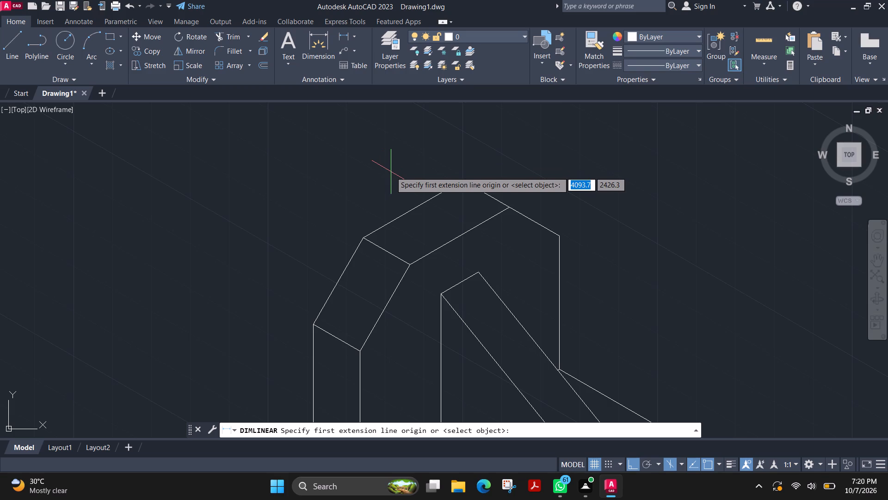
{"action": "key", "text": "F5"}
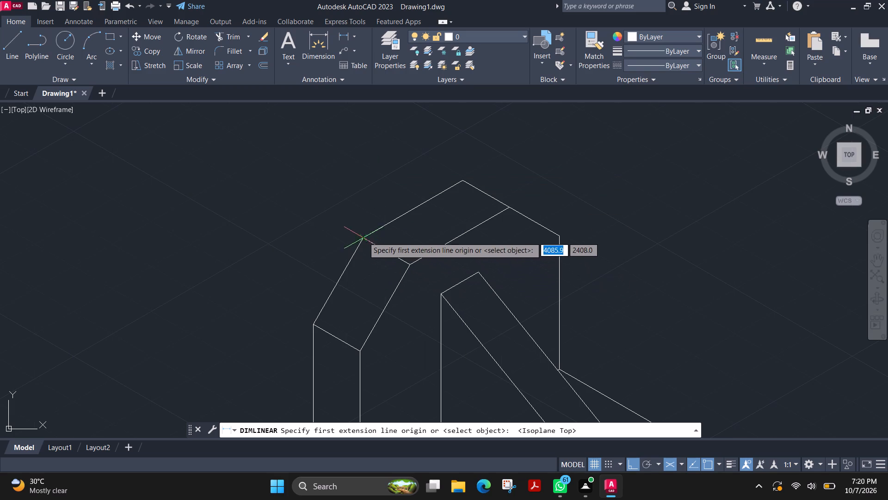
{"action": "left_click", "coordinate": [365, 236]}
{"action": "key", "text": "F5"}
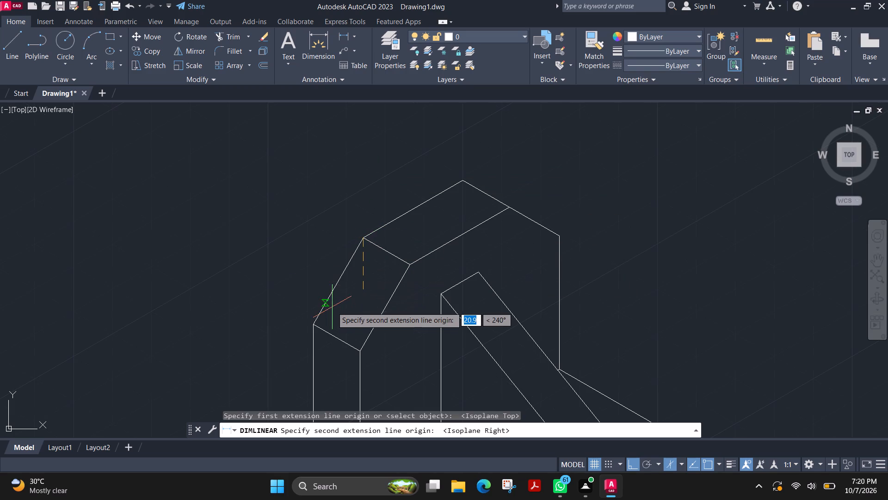
{"action": "key", "text": "F5"}
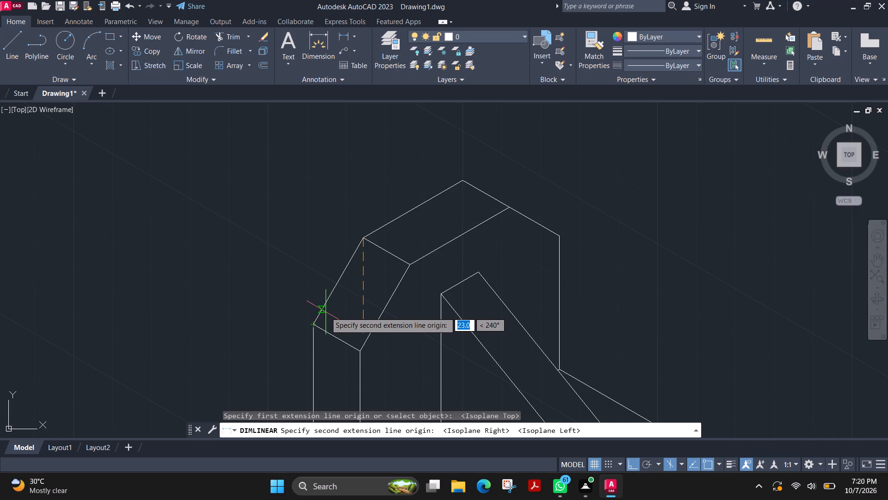
{"action": "key", "text": "F5"}
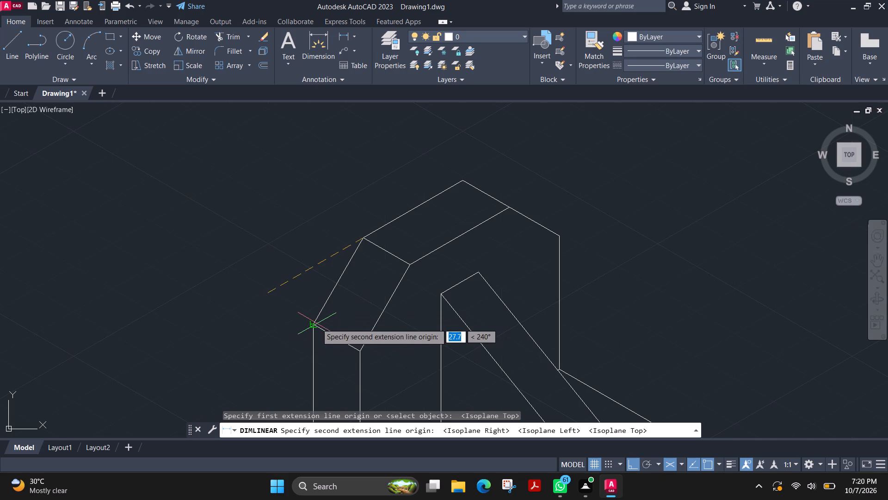
{"action": "left_click", "coordinate": [311, 325]}
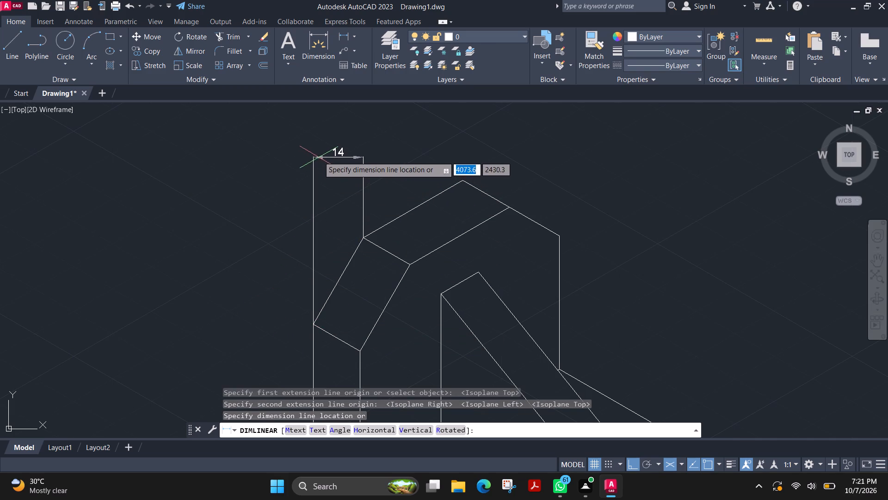
{"action": "middle_click_drag", "start_coordinate": [337, 155], "coordinate": [335, 175]}
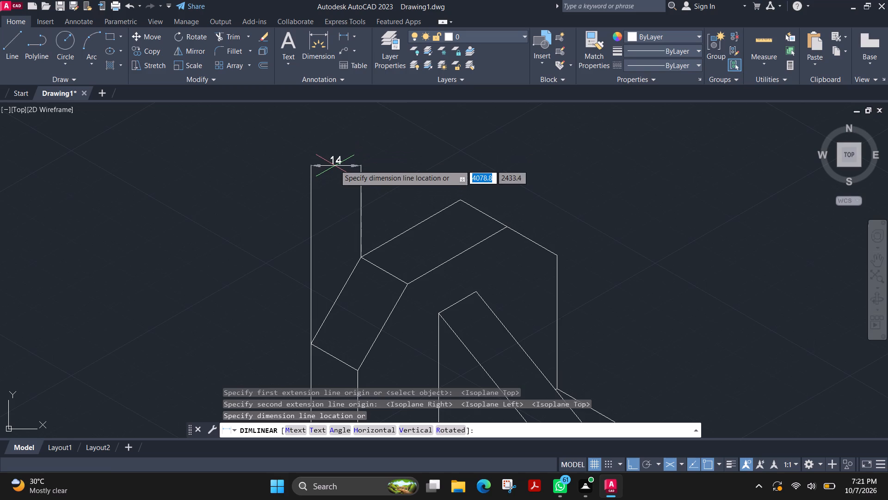
{"action": "left_click", "coordinate": [335, 165]}
{"action": "key", "text": "Escape"}
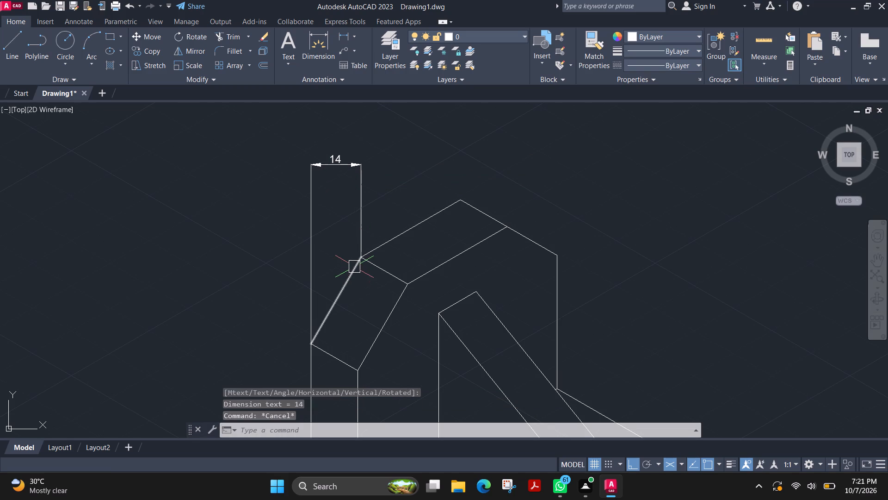
Place a vertical linear dimension beside the upright's sloped edge, between its upper and lower endpoints.
{"action": "key", "text": "space"}
{"action": "left_click", "coordinate": [361, 254]}
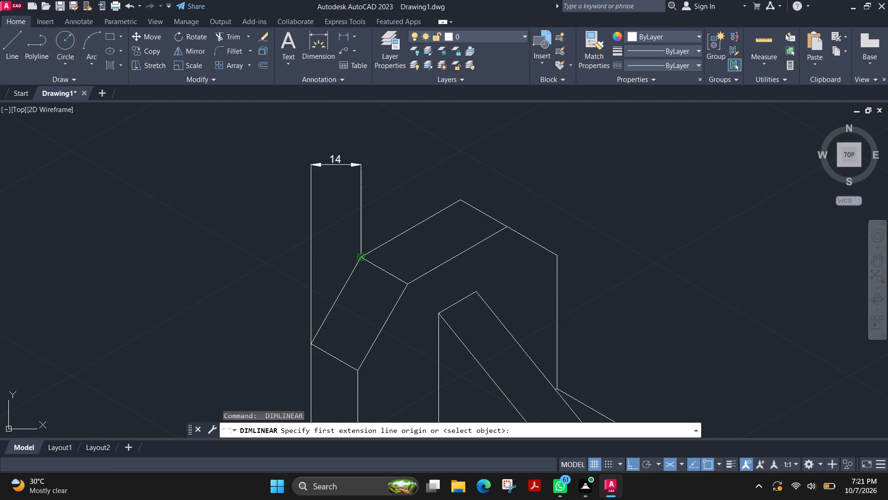
{"action": "left_click", "coordinate": [312, 345]}
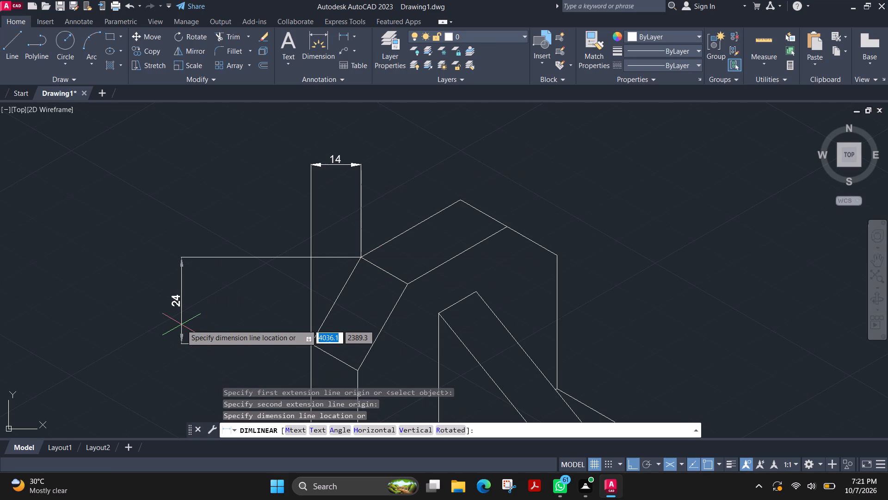
{"action": "left_click", "coordinate": [170, 312]}
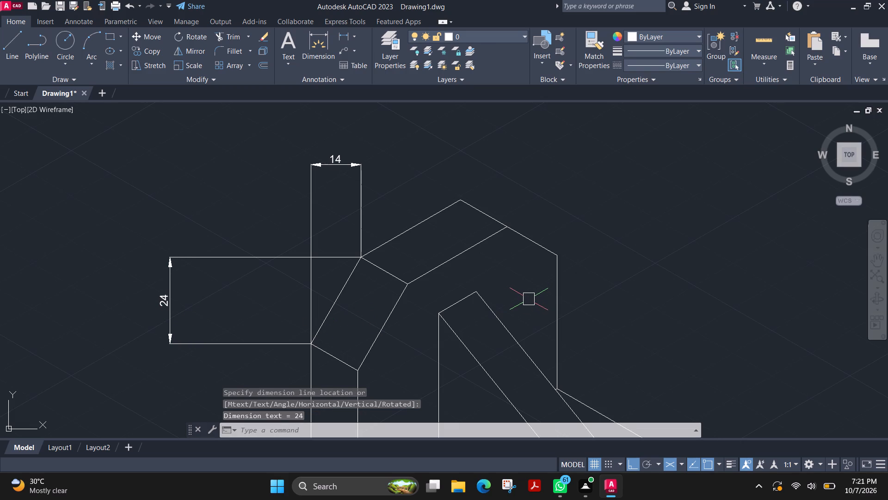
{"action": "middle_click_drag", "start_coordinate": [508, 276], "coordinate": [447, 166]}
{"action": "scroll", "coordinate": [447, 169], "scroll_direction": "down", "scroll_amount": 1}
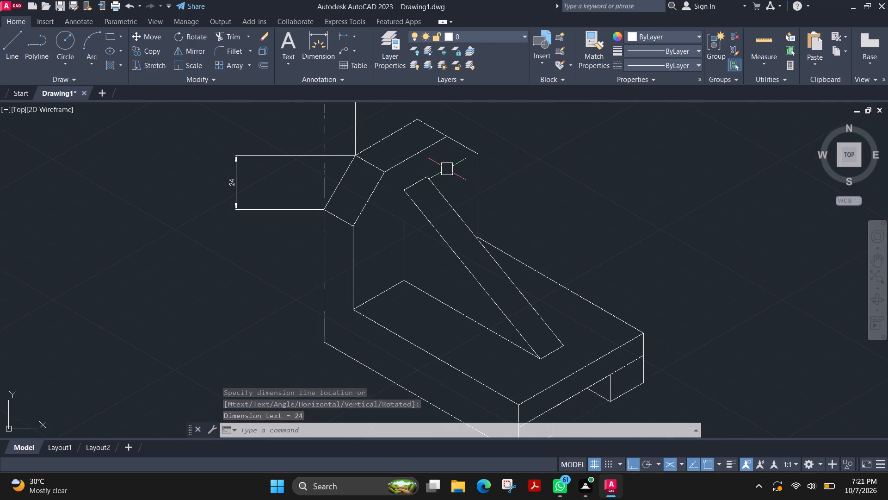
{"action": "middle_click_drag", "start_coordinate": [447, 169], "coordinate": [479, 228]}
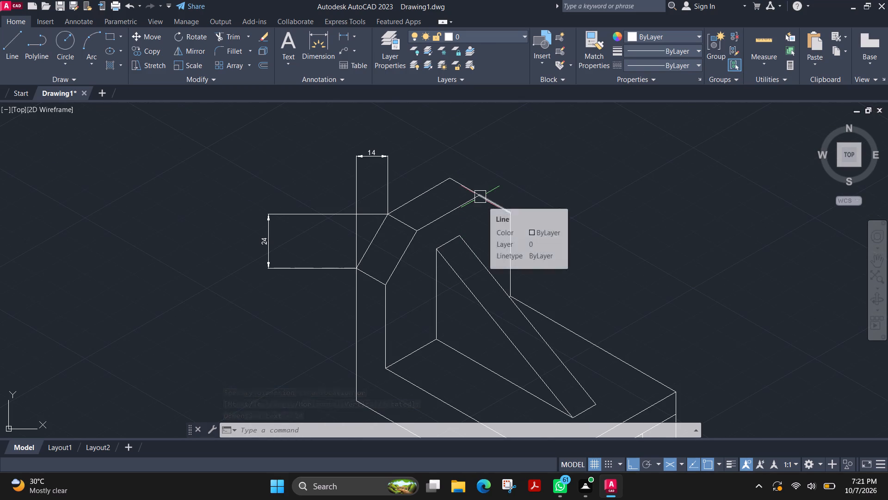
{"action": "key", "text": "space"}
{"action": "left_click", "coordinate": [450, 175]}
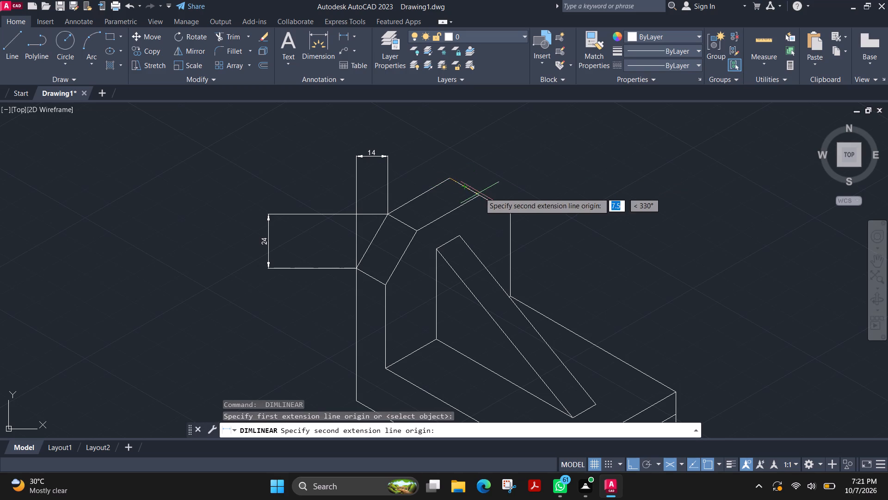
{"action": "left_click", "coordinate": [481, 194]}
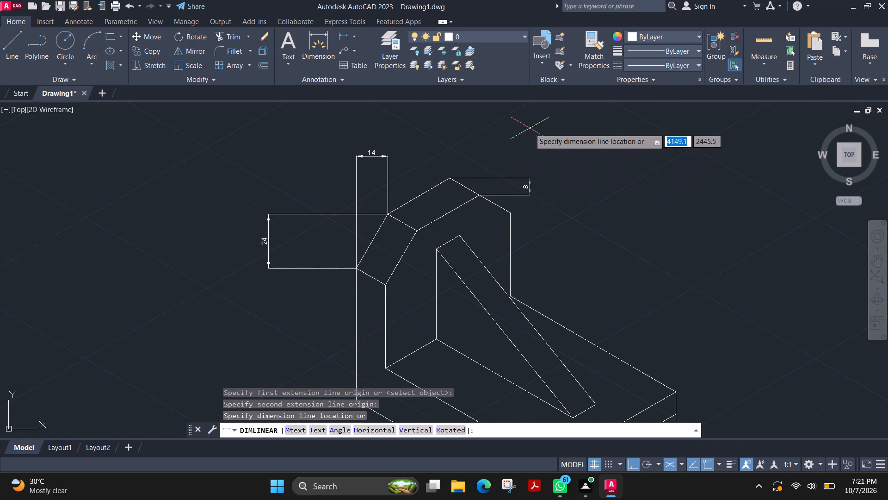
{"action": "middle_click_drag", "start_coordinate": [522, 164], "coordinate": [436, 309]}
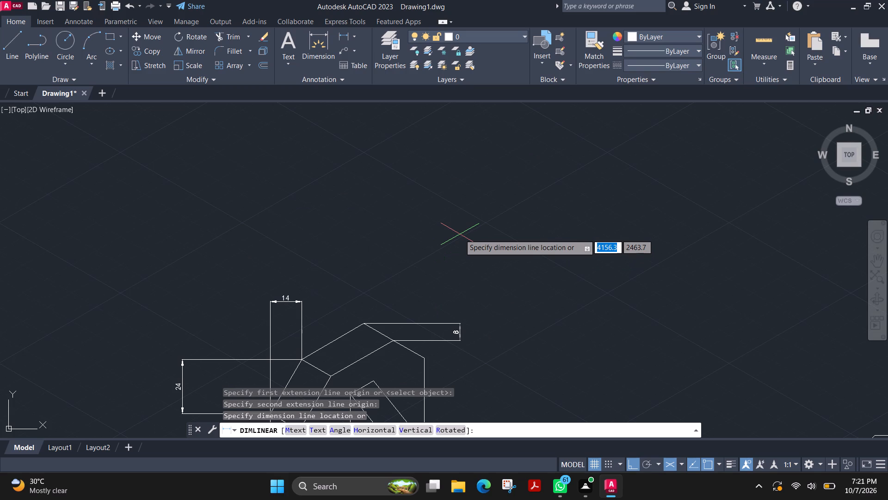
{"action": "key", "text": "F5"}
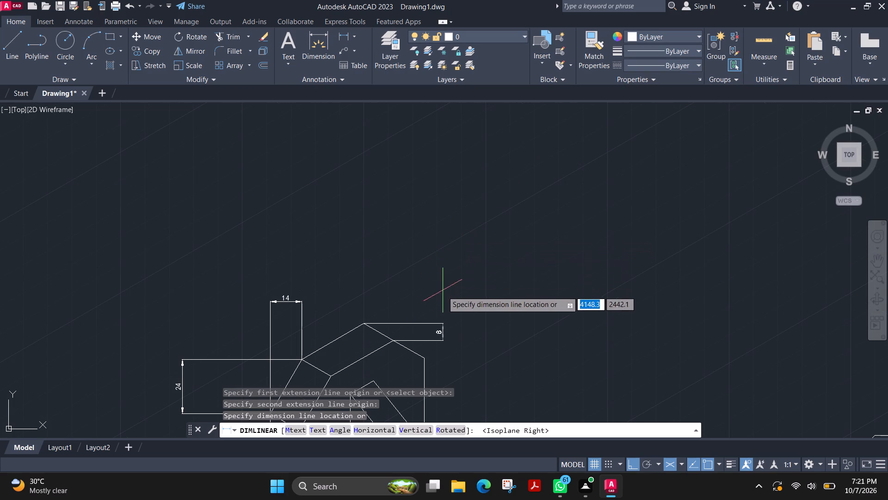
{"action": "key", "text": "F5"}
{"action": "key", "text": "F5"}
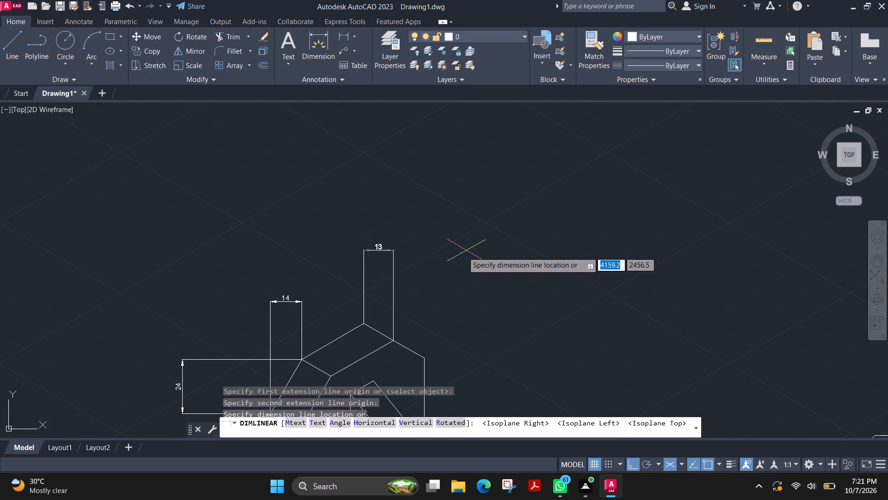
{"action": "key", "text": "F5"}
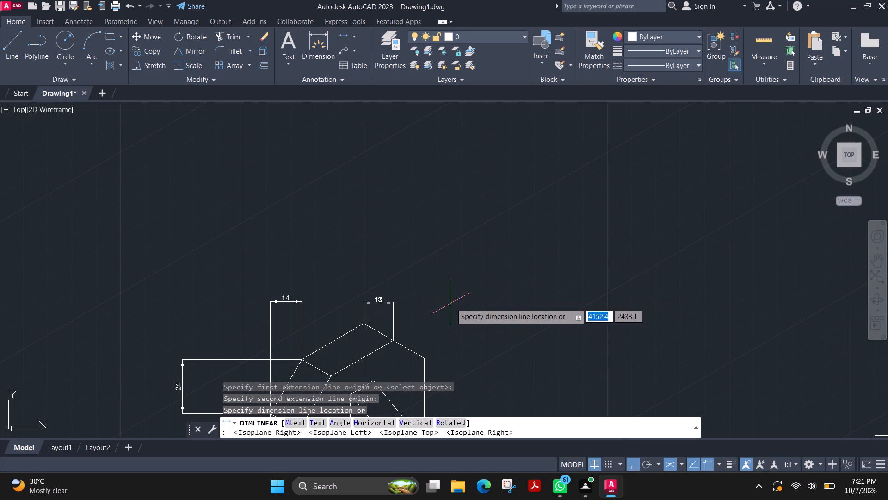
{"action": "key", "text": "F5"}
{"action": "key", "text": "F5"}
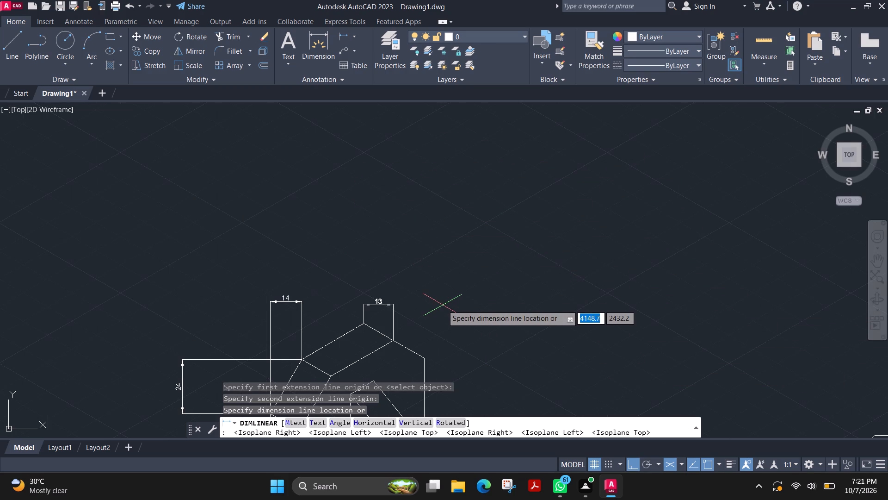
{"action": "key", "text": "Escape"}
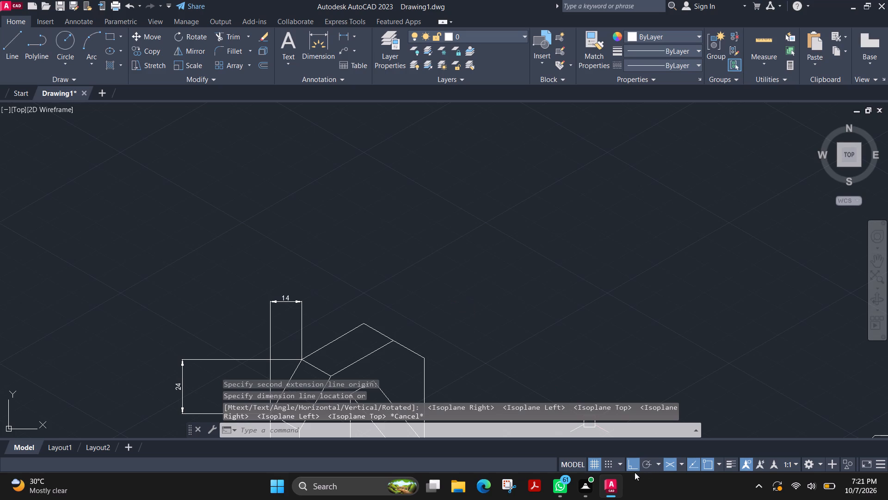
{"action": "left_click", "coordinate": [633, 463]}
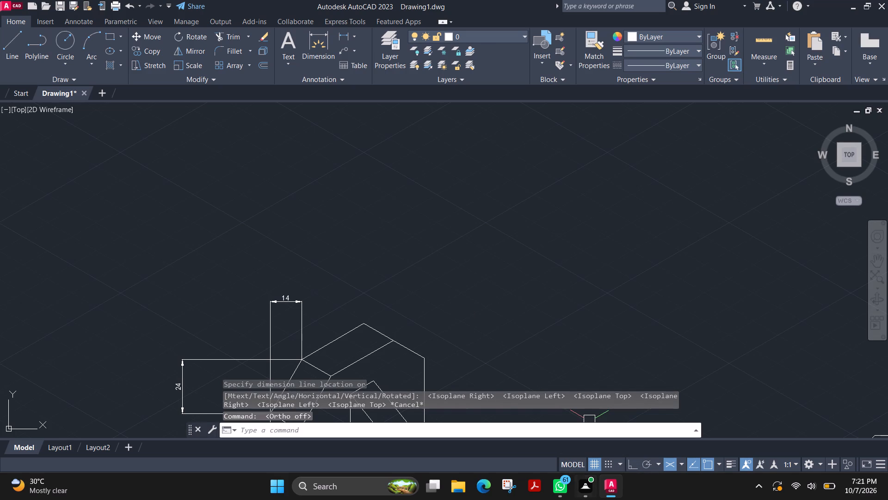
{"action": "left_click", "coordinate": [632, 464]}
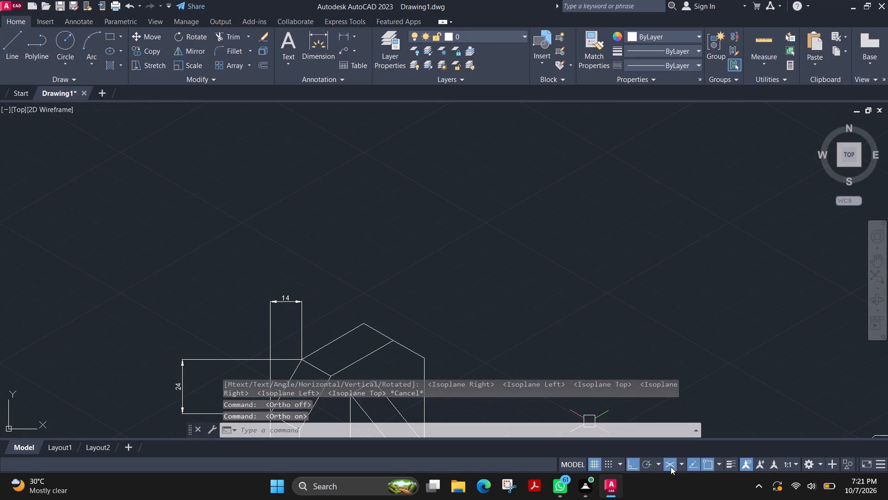
Turn off isometric drafting to return to orthographic mode.
{"action": "left_click", "coordinate": [671, 467]}
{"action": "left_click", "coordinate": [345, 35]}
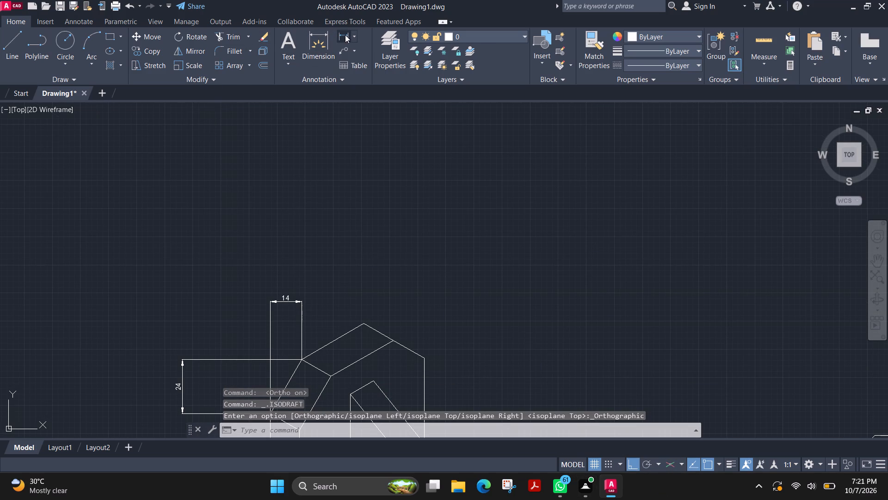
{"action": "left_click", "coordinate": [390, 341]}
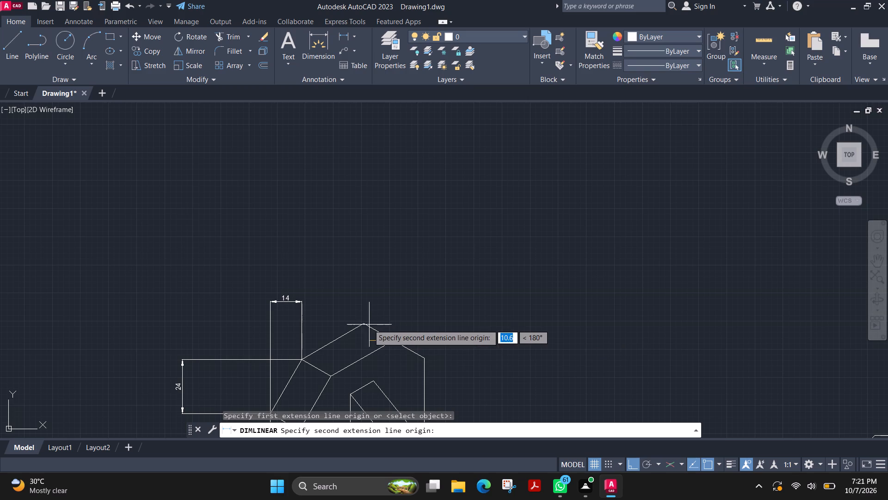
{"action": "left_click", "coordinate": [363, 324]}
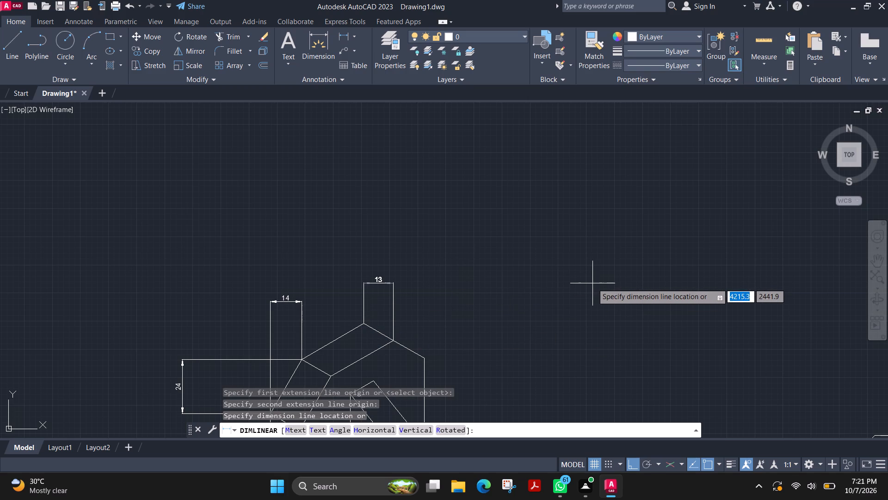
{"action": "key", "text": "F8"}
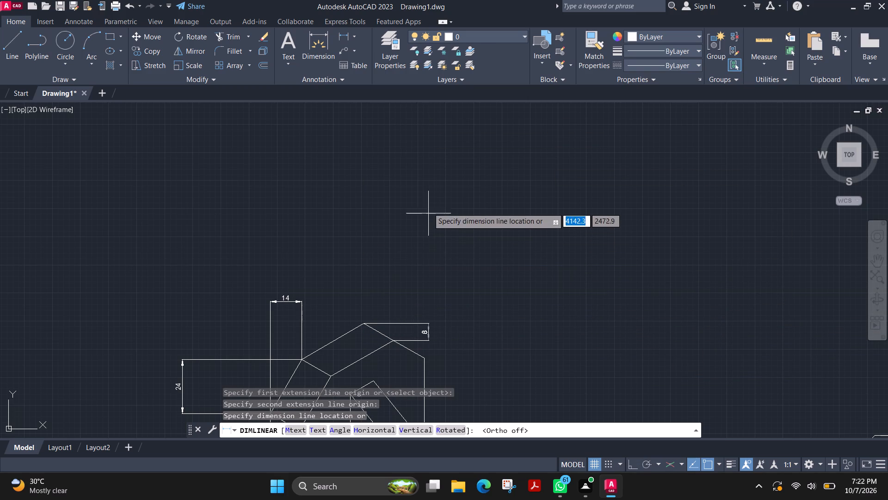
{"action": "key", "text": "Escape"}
Place an aligned dimension across the upright's thickness at its top, from the front face's corner to the peak vertex.
{"action": "left_click", "coordinate": [352, 38]}
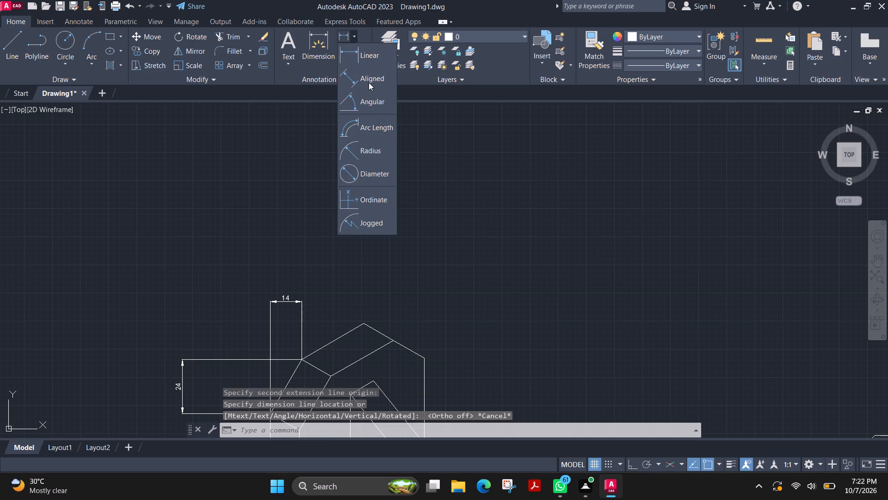
{"action": "left_click", "coordinate": [369, 82]}
{"action": "left_click", "coordinate": [392, 339]}
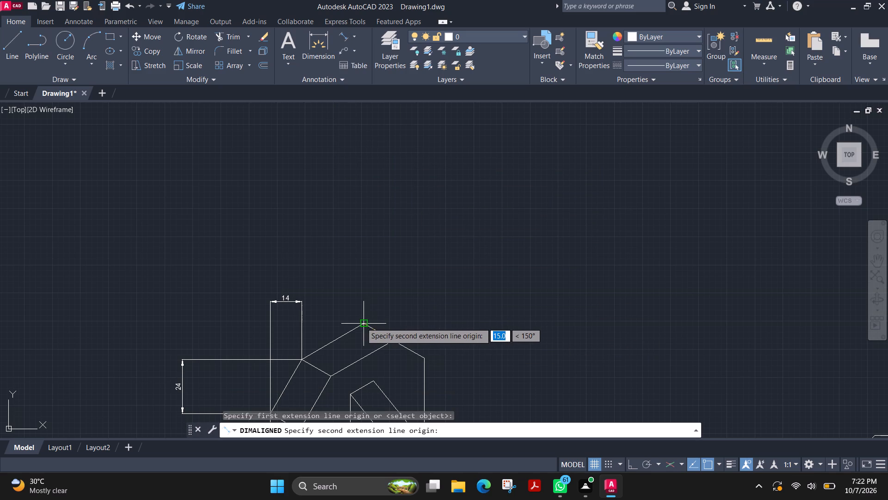
{"action": "left_click", "coordinate": [361, 323]}
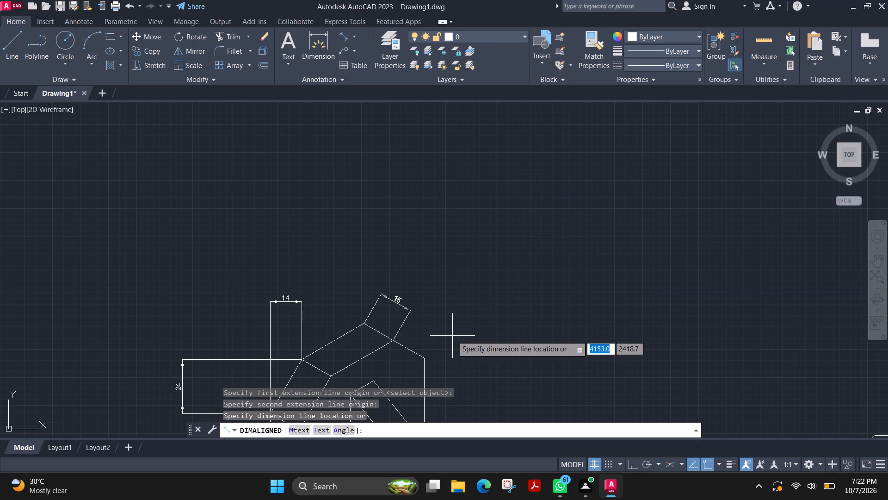
{"action": "key", "text": "F8"}
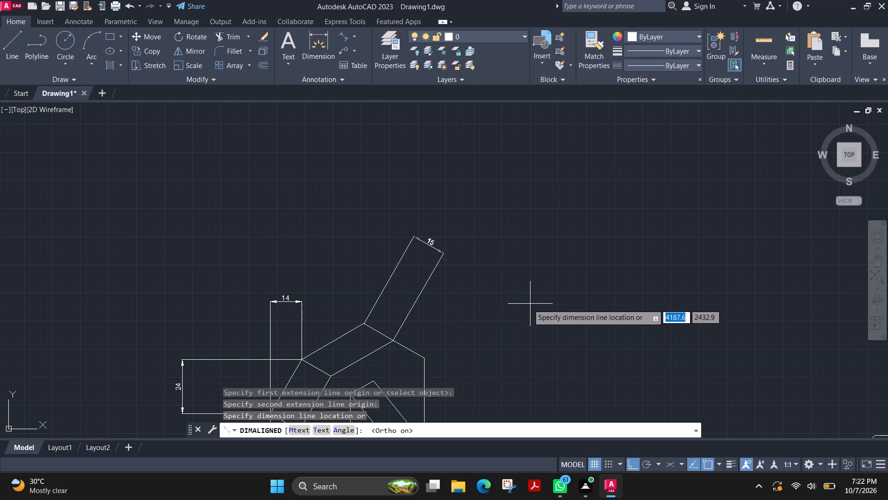
{"action": "left_click", "coordinate": [442, 334]}
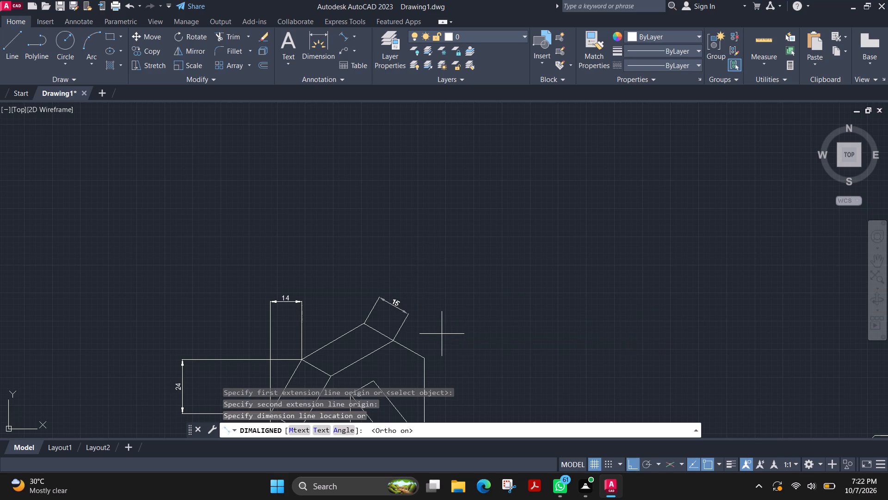
{"action": "middle_click_drag", "start_coordinate": [505, 341], "coordinate": [521, 224]}
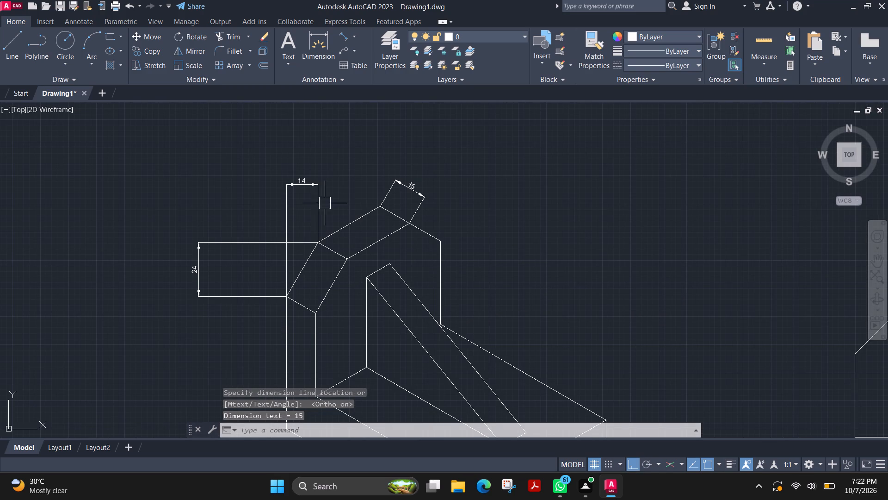
{"action": "key", "text": "Escape"}
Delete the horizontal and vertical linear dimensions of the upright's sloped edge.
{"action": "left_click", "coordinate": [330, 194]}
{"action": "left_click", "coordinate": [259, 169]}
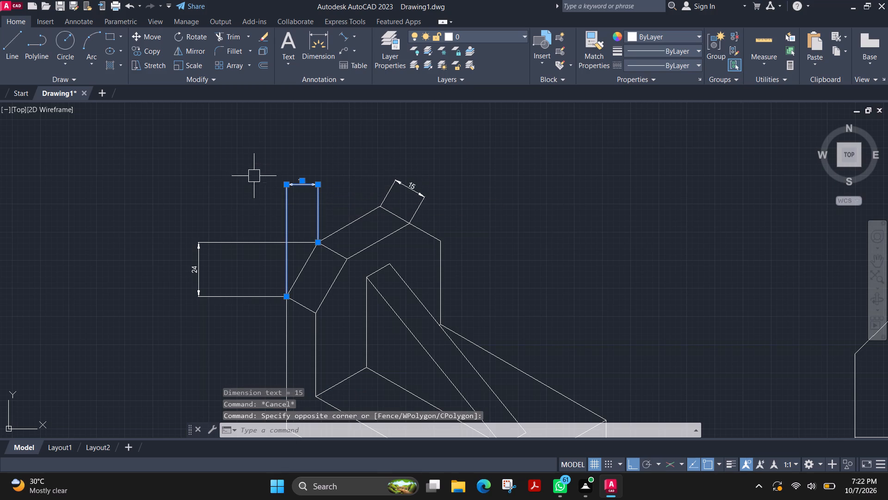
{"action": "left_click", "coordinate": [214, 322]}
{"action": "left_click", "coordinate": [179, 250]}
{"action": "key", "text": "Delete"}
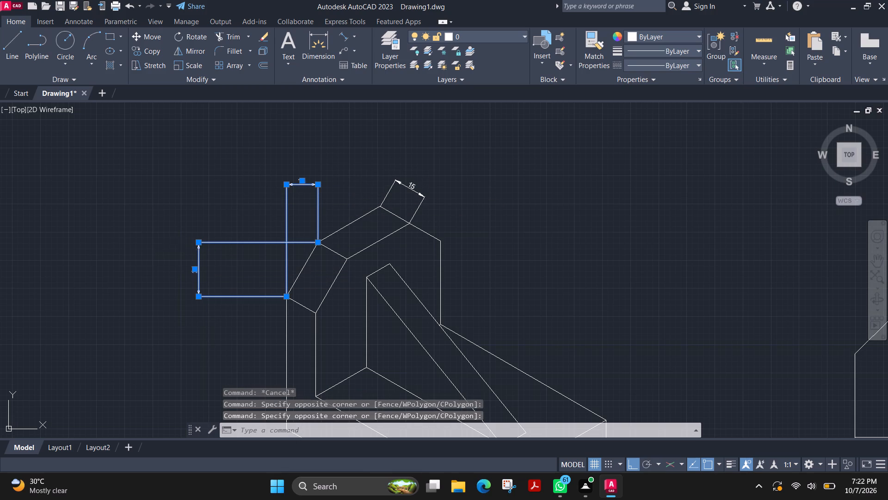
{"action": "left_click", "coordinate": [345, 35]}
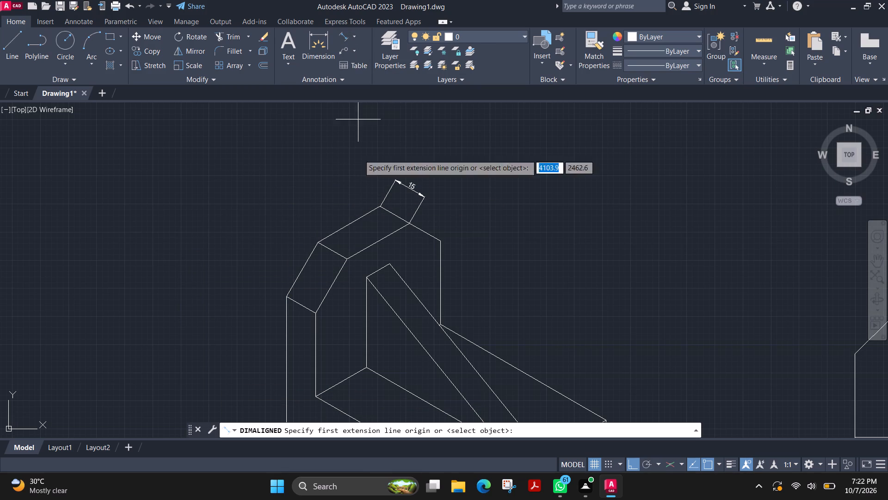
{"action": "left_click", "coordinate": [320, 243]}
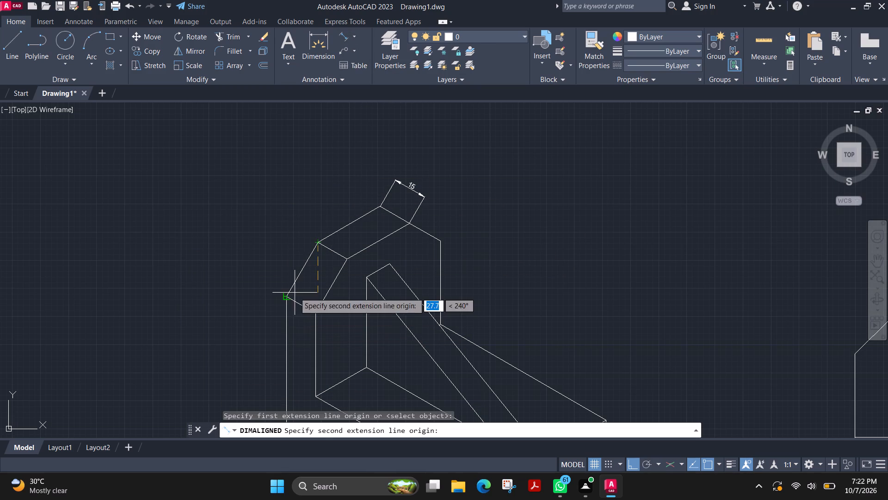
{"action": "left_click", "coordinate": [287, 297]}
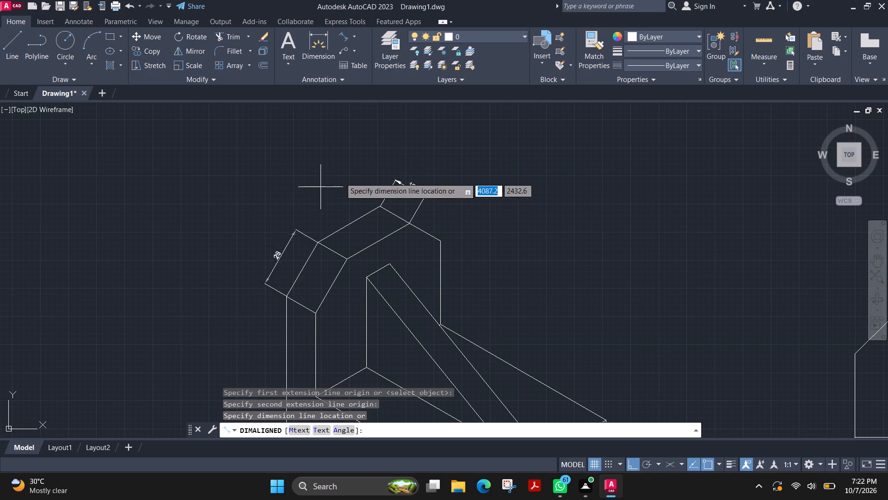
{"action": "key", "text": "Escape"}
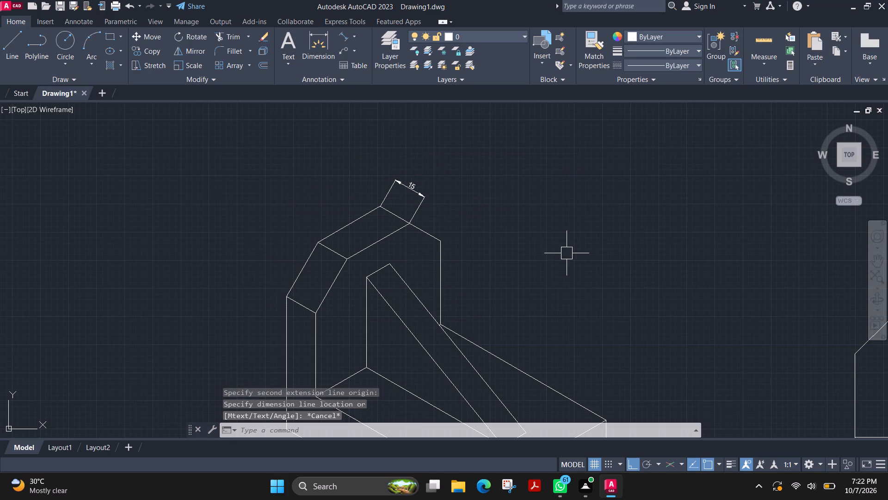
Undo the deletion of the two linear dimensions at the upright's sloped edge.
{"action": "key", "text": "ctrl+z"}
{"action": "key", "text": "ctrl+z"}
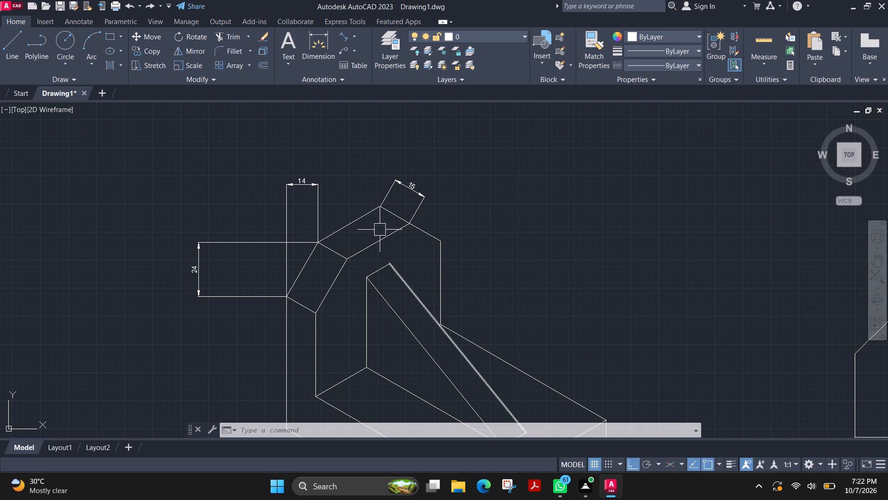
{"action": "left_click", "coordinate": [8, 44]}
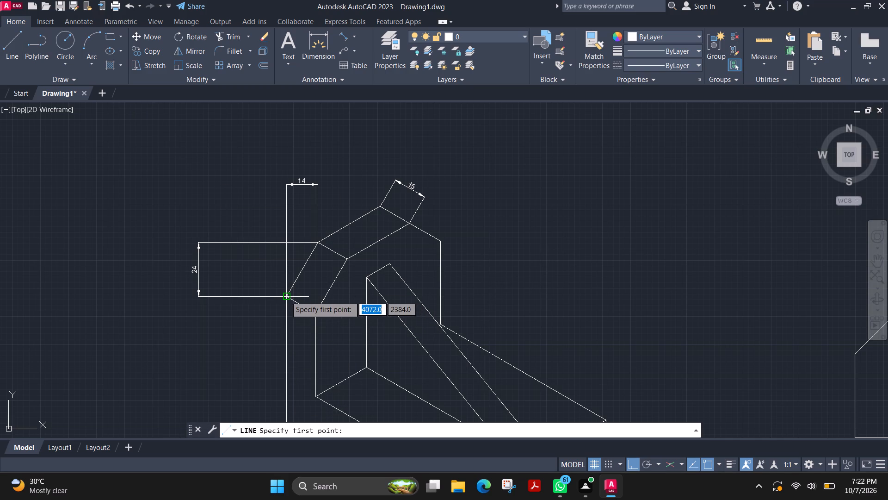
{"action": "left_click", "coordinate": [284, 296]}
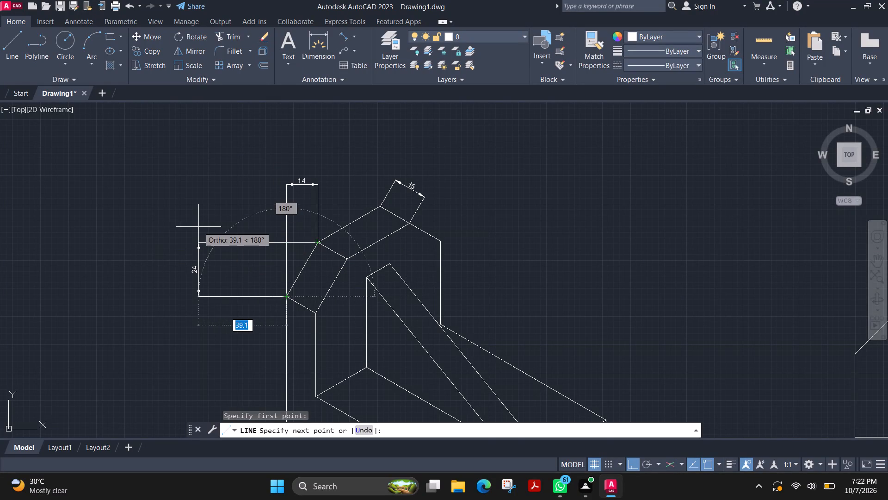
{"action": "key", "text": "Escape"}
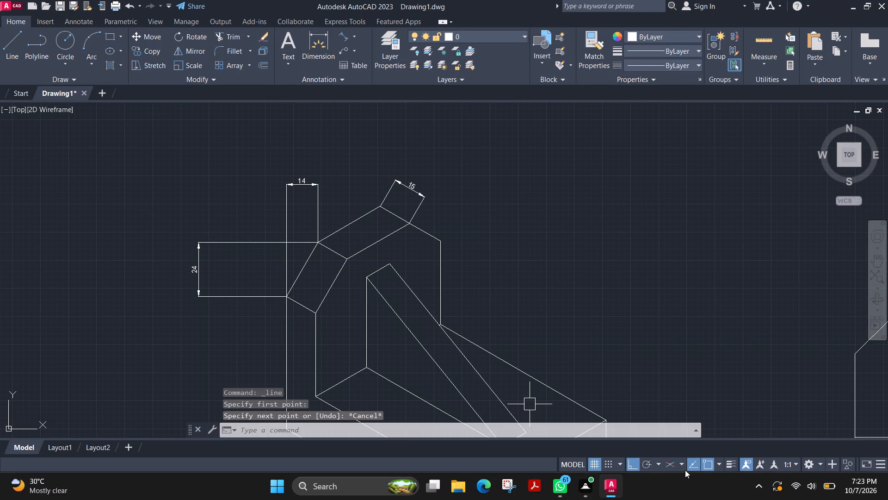
Turn on isometric drafting in the top isoplane.
{"action": "left_click", "coordinate": [670, 466]}
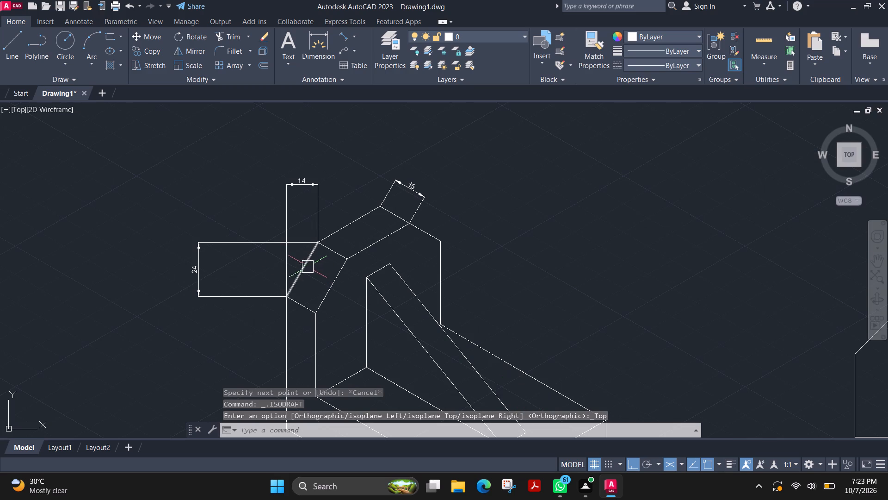
Delete the horizontal and vertical linear dimensions of the upright's sloped edge, keeping the aligned thickness dimension.
{"action": "left_click", "coordinate": [329, 194]}
{"action": "left_click", "coordinate": [277, 173]}
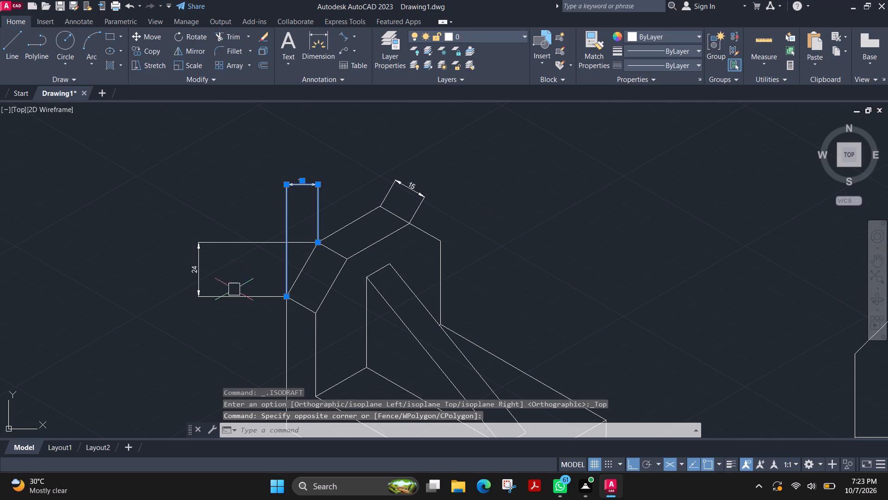
{"action": "left_click_drag", "start_coordinate": [213, 331], "coordinate": [211, 326]}
{"action": "left_click", "coordinate": [186, 244]}
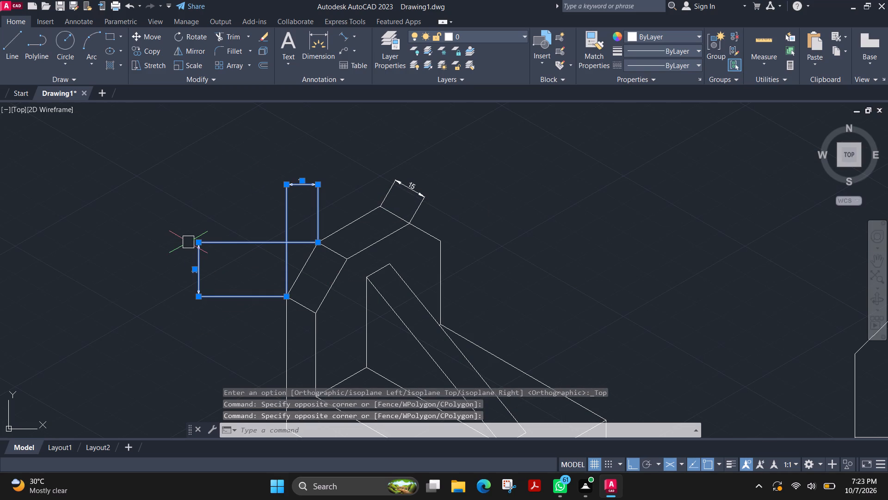
{"action": "key", "text": "Delete"}
In the right isoplane, draw construction lines from the upright's lower outer corner: 75 straight up, then about 92.5 at 30° along the top edge.
{"action": "scroll", "coordinate": [260, 273], "scroll_direction": "down", "scroll_amount": 1}
{"action": "scroll", "coordinate": [313, 330], "scroll_direction": "up", "scroll_amount": 1}
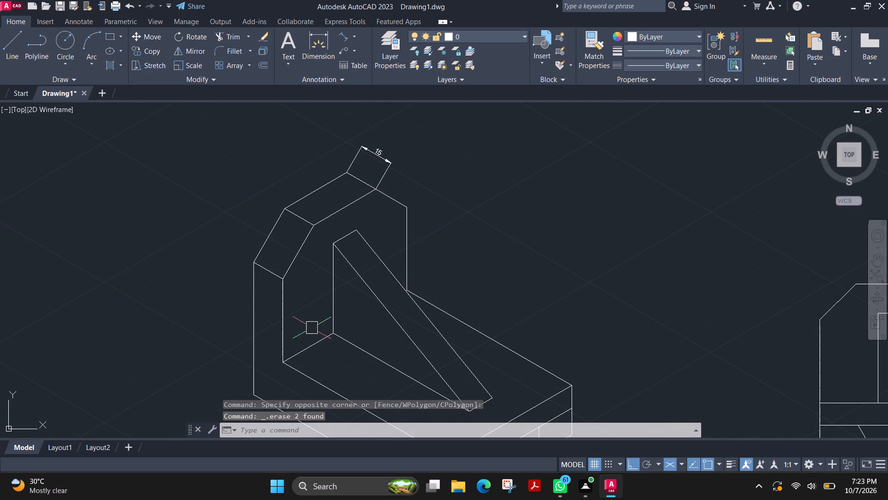
{"action": "left_click", "coordinate": [15, 46]}
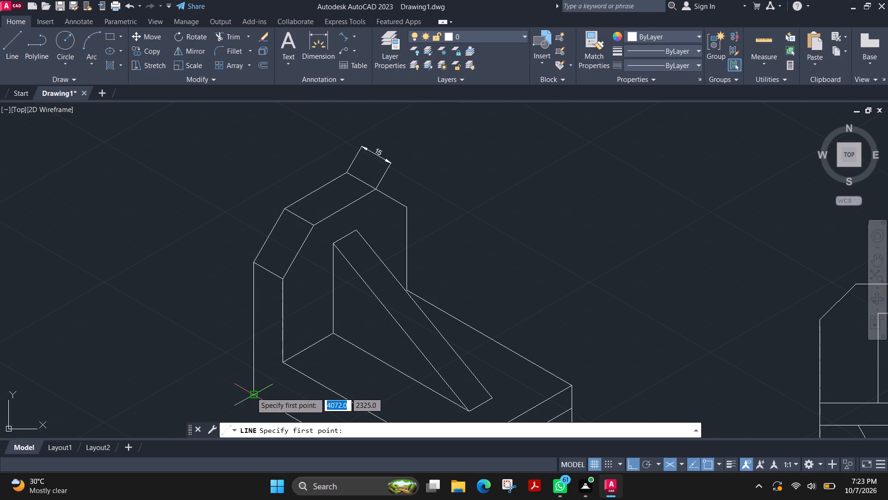
{"action": "left_click", "coordinate": [253, 394]}
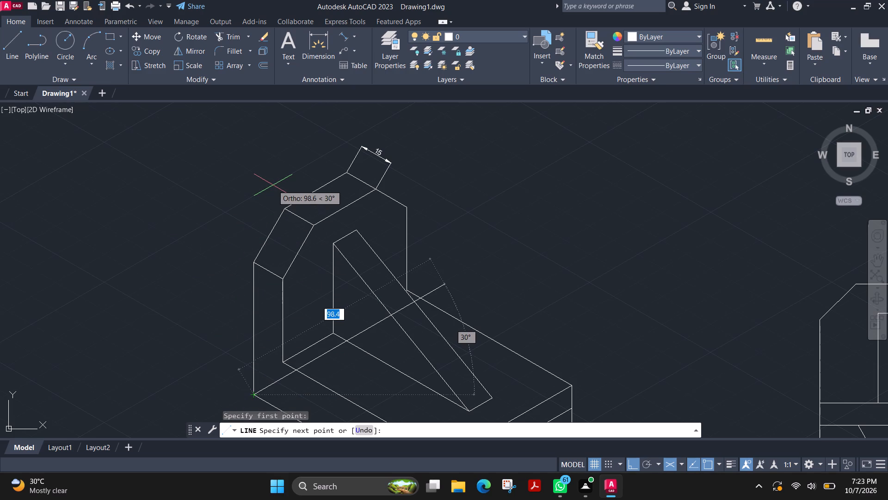
{"action": "key", "text": "F5"}
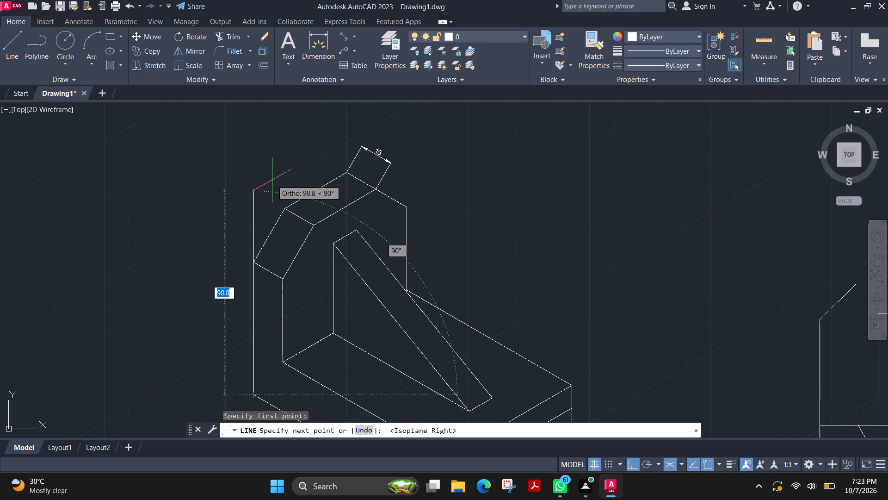
{"action": "type", "text": "75"}
{"action": "key", "text": "Return"}
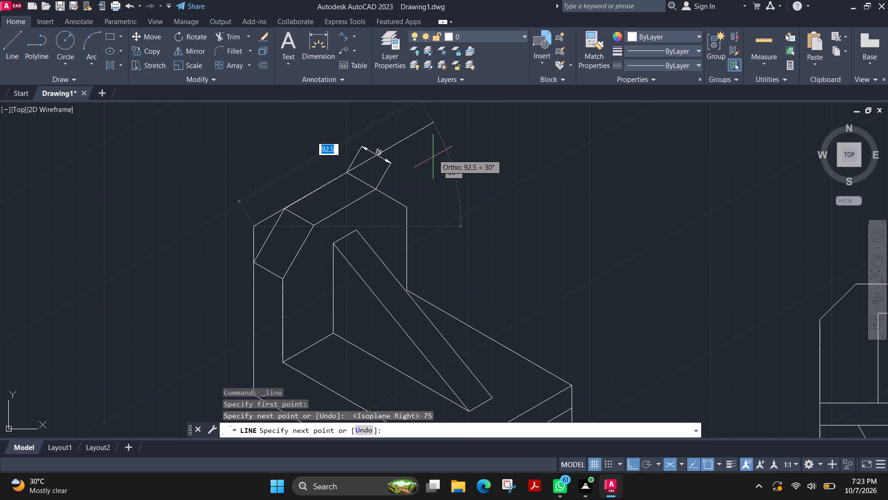
{"action": "left_click", "coordinate": [434, 160]}
{"action": "key", "text": "Escape"}
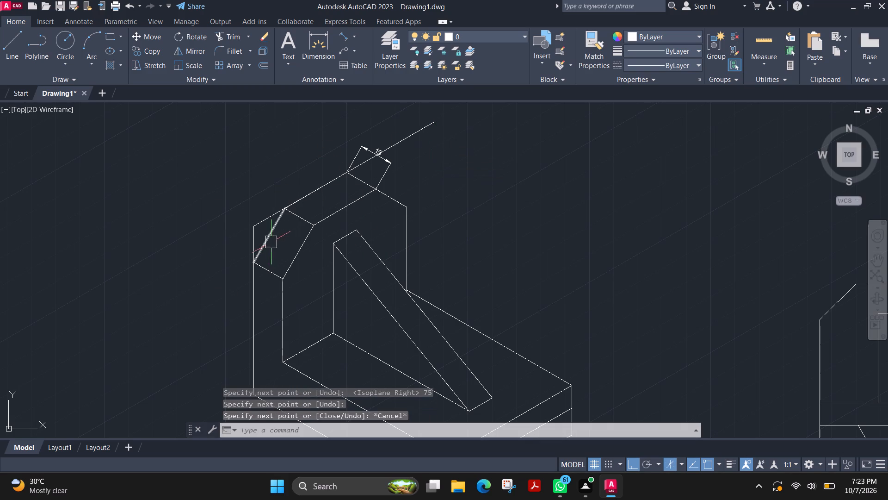
Check the distance from the construction lines' corner to the sloped edge's upper endpoint using a temporary line preview.
{"action": "left_click", "coordinate": [13, 59]}
{"action": "left_click", "coordinate": [253, 225]}
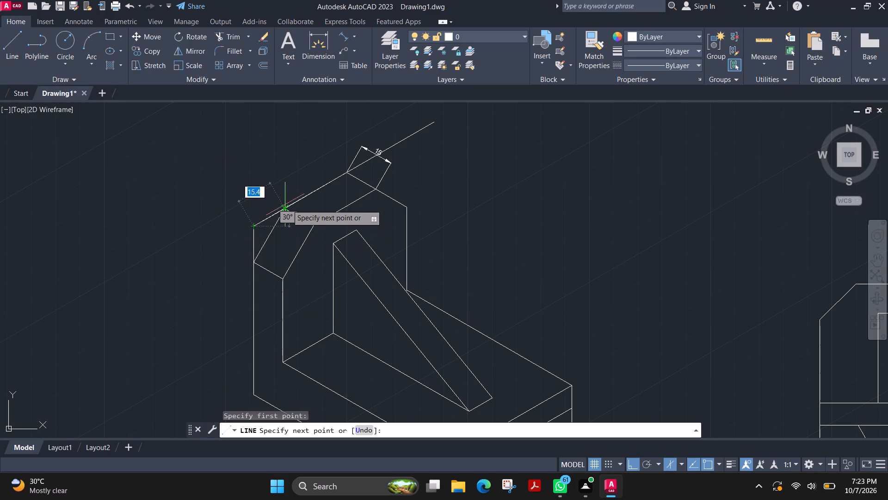
{"action": "scroll", "coordinate": [279, 204], "scroll_direction": "up", "scroll_amount": 2}
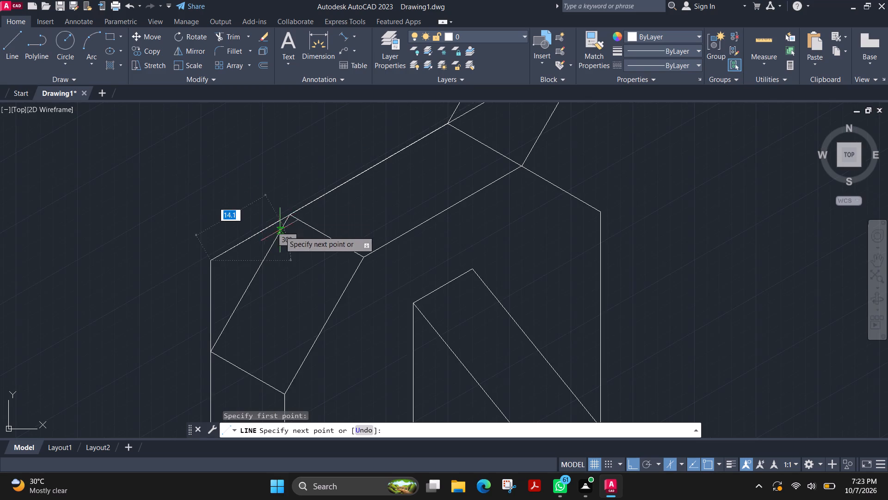
{"action": "scroll", "coordinate": [279, 237], "scroll_direction": "up", "scroll_amount": 2}
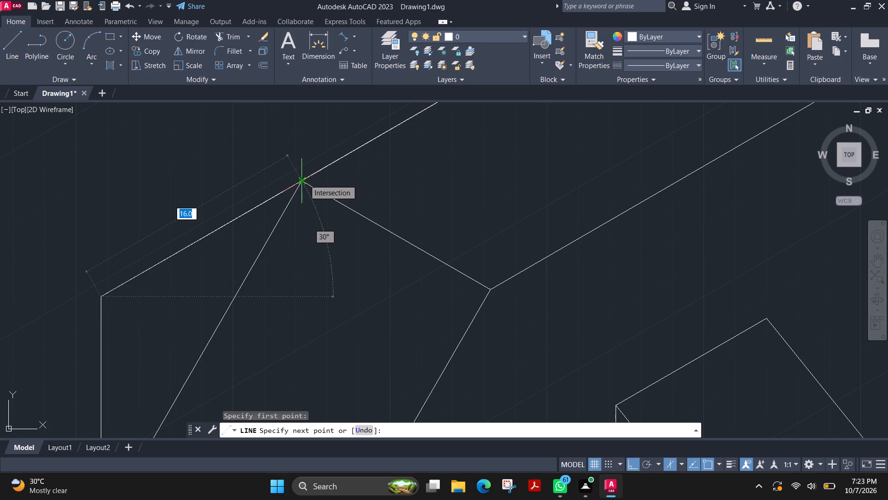
{"action": "scroll", "coordinate": [300, 200], "scroll_direction": "down", "scroll_amount": 1}
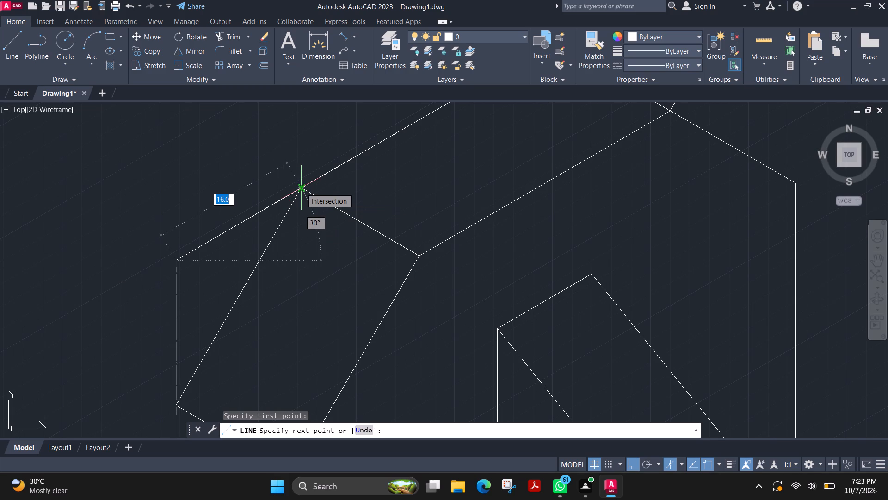
{"action": "key", "text": "Escape"}
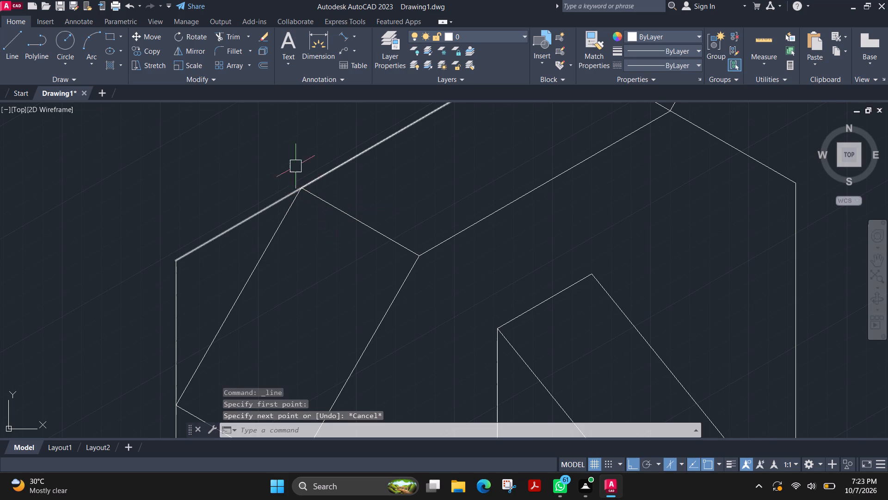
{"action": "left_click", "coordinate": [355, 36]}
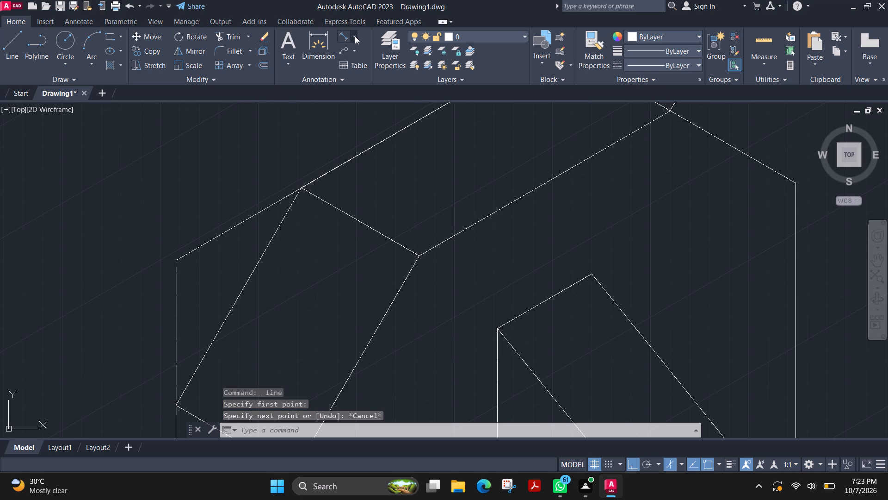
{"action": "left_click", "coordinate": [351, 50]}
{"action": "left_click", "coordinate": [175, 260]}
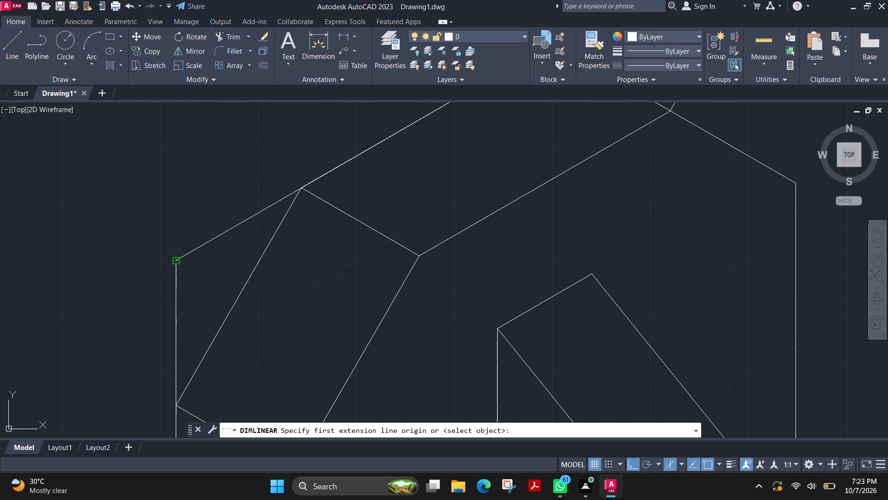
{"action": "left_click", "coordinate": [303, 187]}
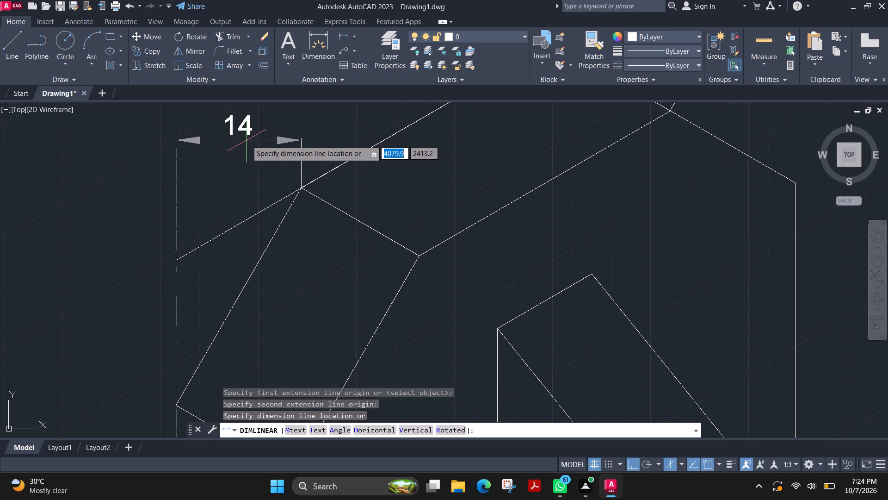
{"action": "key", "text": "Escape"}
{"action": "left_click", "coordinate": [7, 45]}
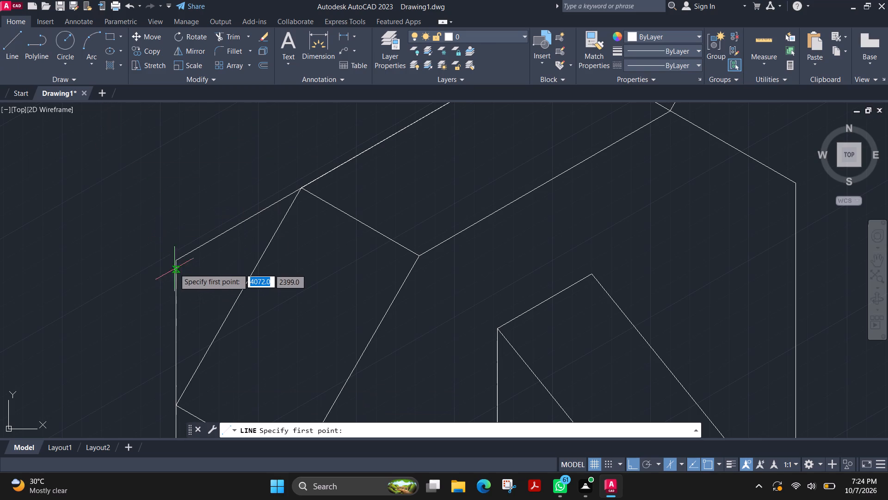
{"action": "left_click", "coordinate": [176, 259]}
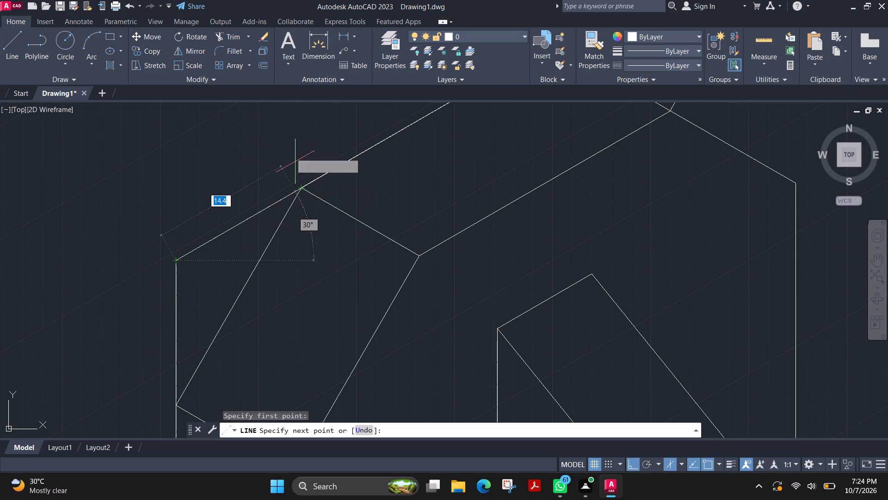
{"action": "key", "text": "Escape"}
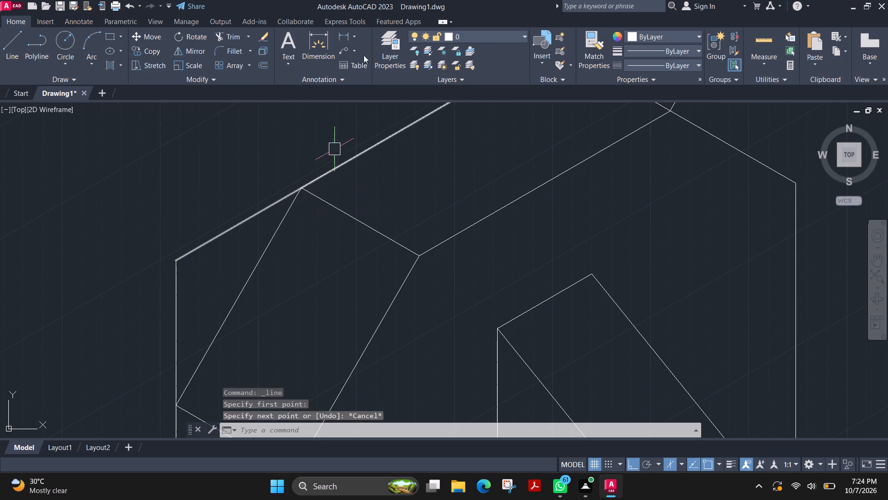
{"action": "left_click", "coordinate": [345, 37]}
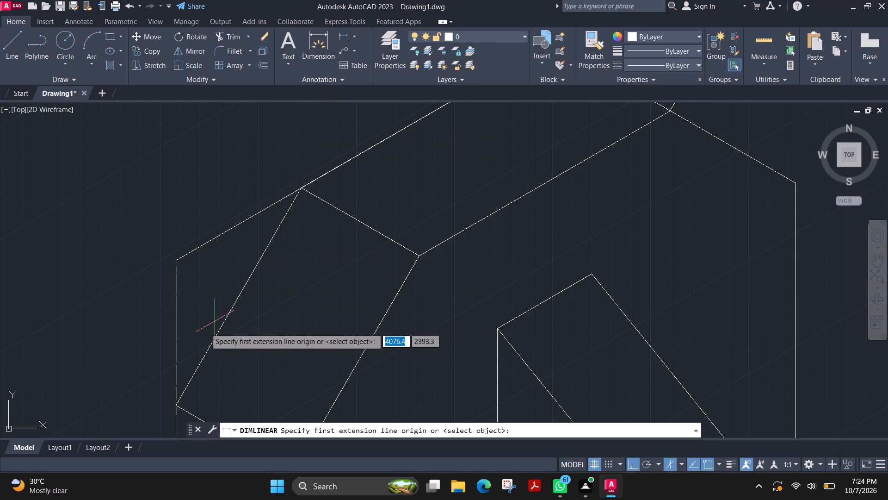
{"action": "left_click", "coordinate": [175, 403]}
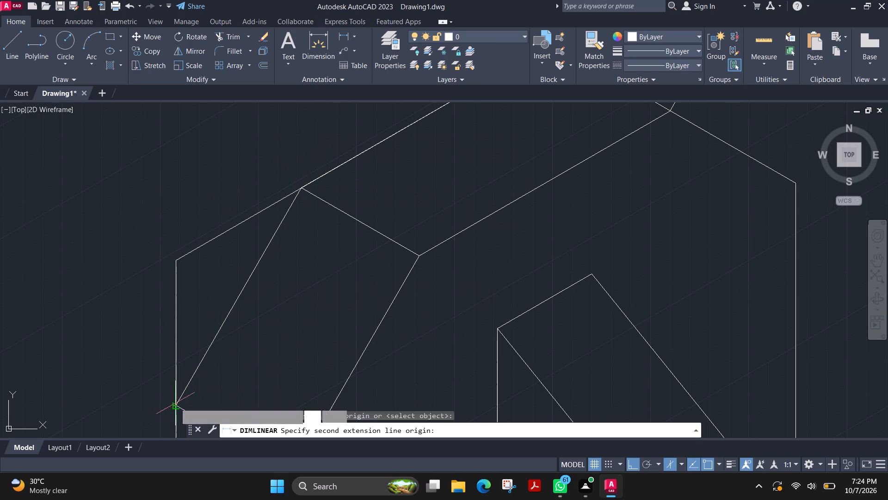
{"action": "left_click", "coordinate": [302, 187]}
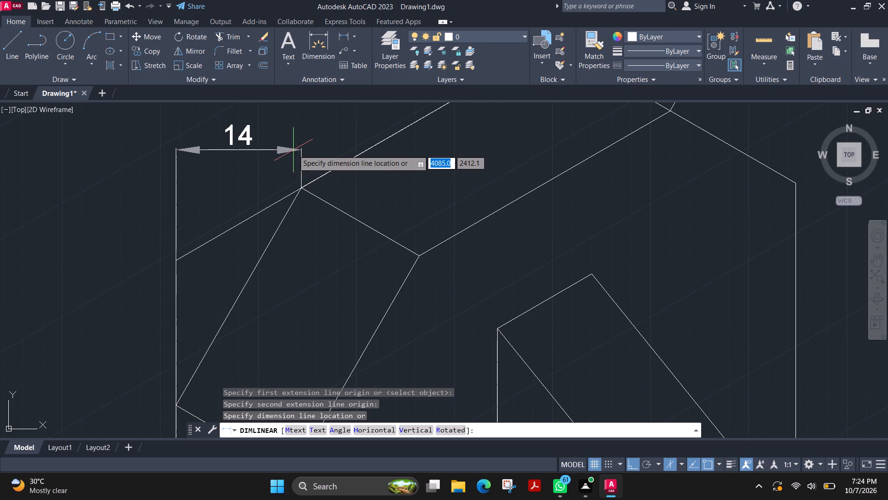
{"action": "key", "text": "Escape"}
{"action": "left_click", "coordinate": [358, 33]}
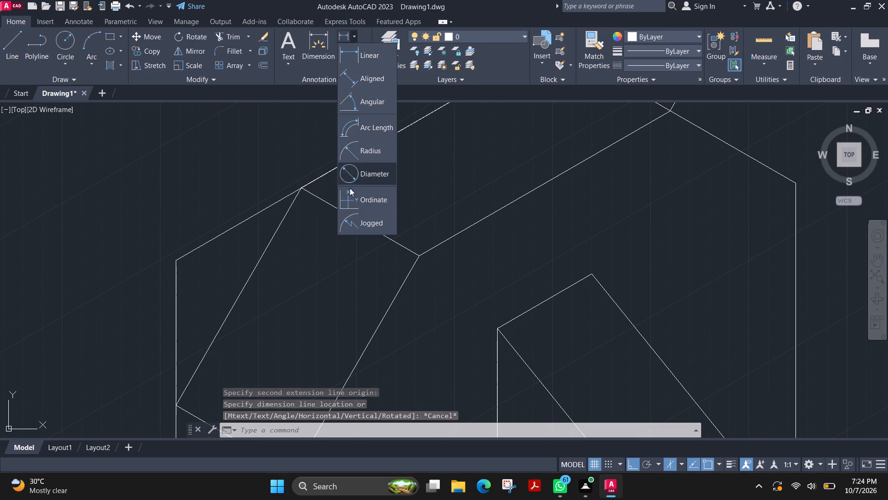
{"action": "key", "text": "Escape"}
Recheck the distance from the construction lines' corner to the sloped edge's upper endpoint using a temporary line preview.
{"action": "left_click", "coordinate": [7, 52]}
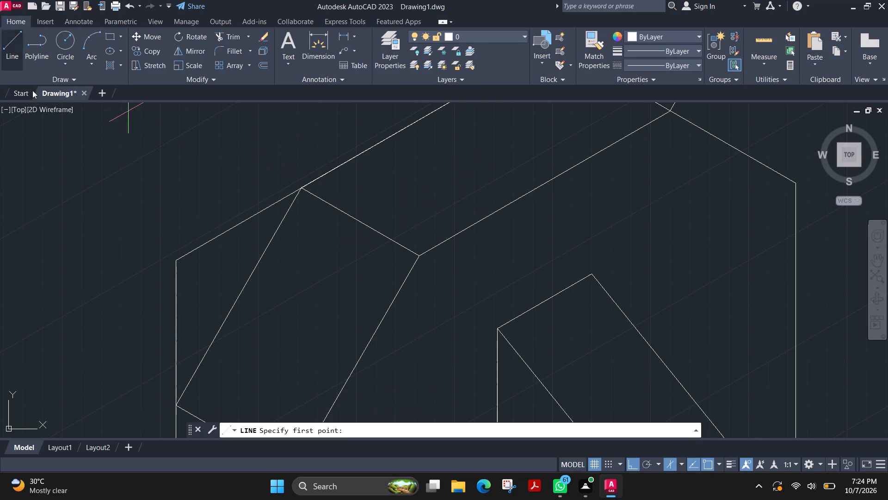
{"action": "left_click", "coordinate": [175, 262]}
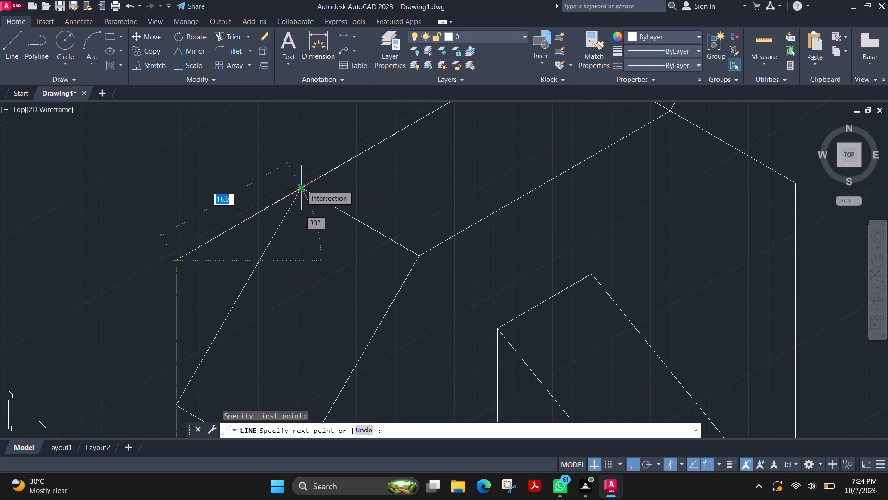
{"action": "key", "text": "Escape"}
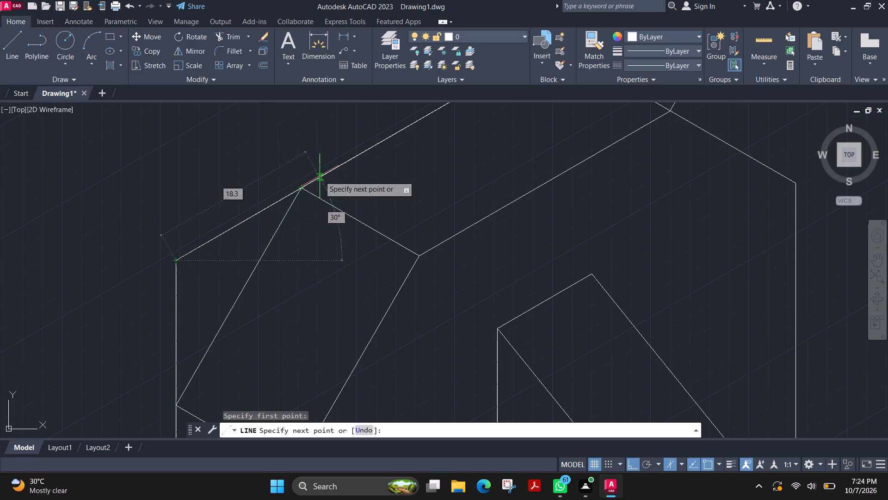
{"action": "key", "text": "Escape"}
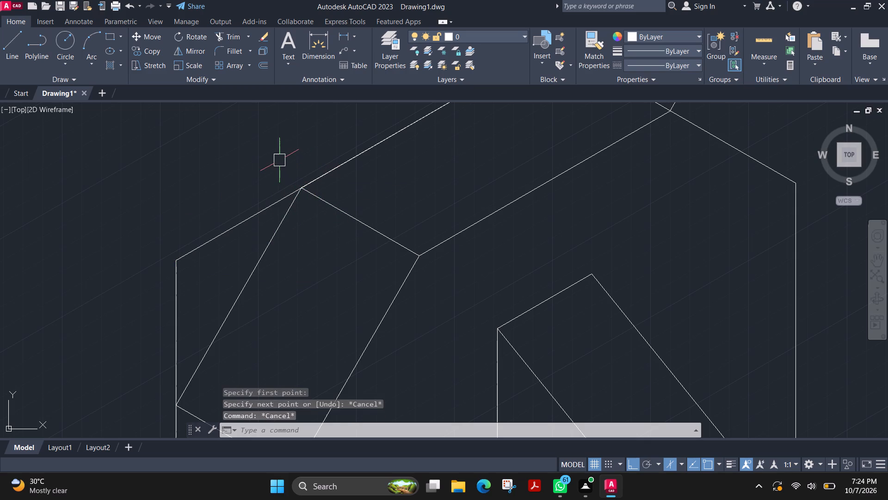
Examine the Standard dimension style's settings, including symbols and arrows, primary units and alternate units.
{"action": "key", "text": "d"}
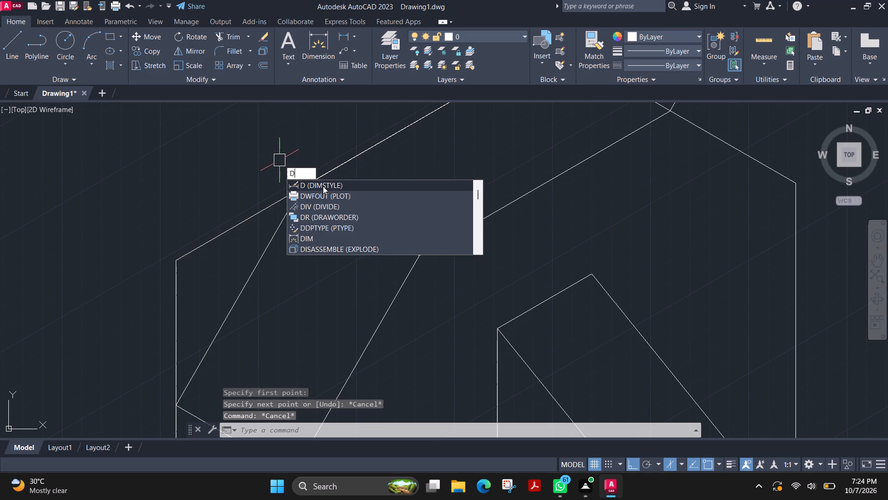
{"action": "left_click", "coordinate": [323, 186]}
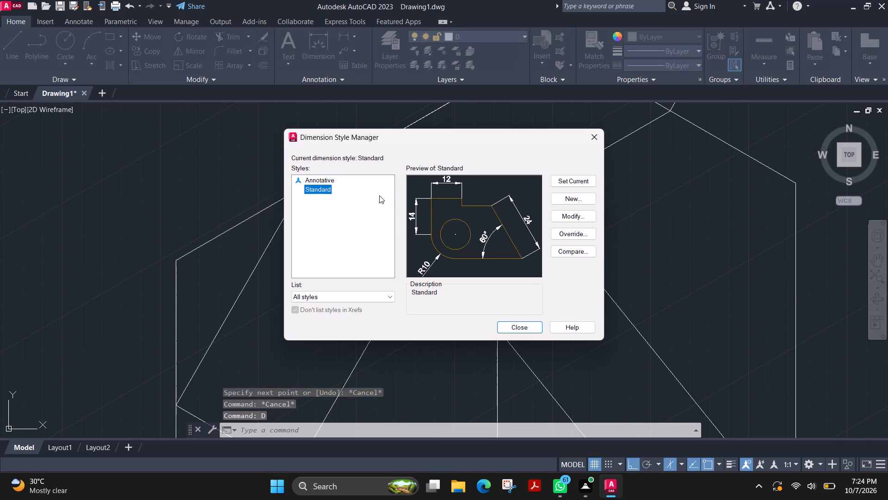
{"action": "left_click", "coordinate": [338, 299]}
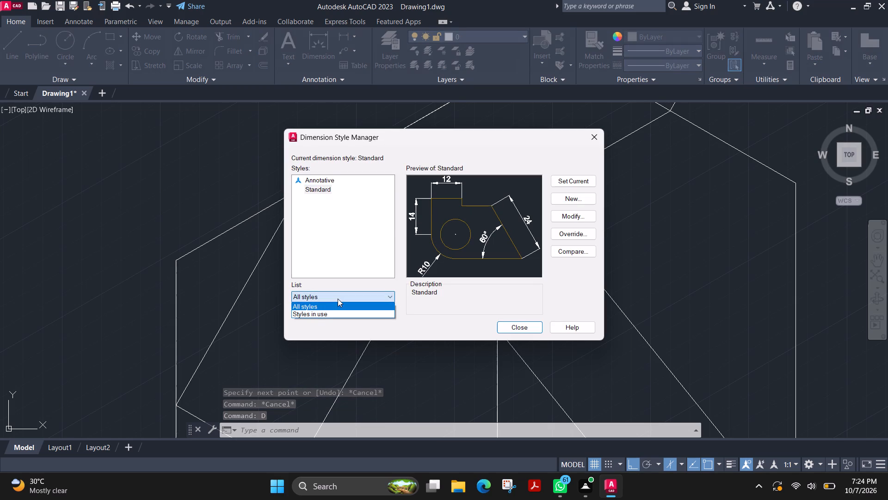
{"action": "left_click", "coordinate": [338, 299]}
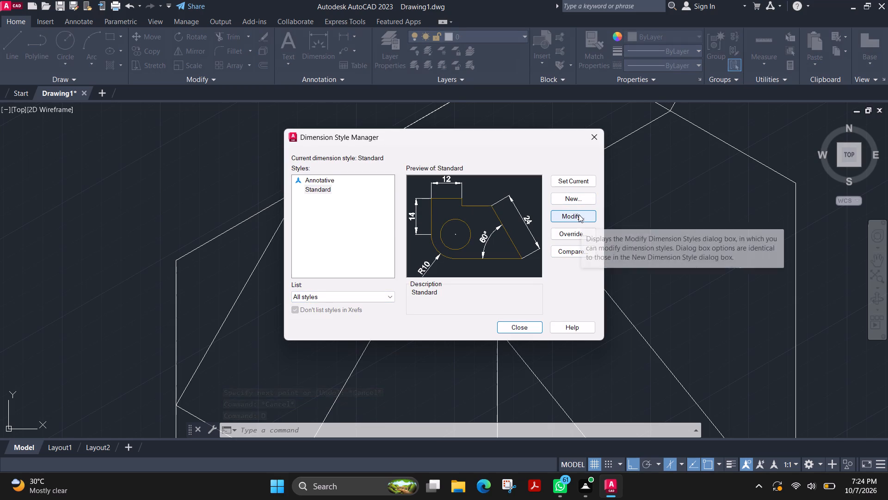
{"action": "left_click", "coordinate": [579, 214]}
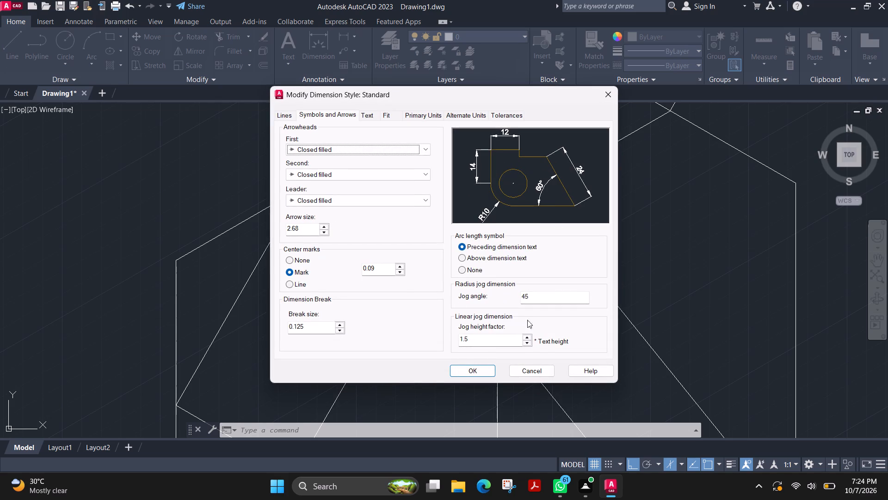
{"action": "left_click", "coordinate": [291, 113]}
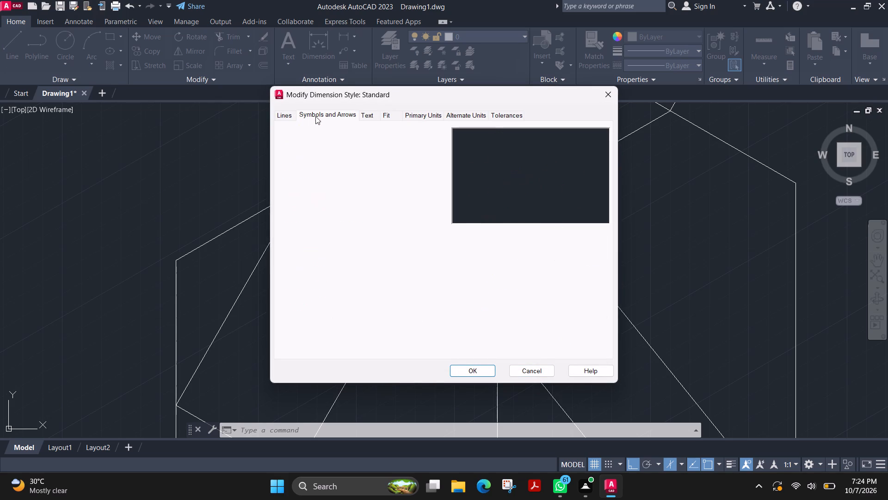
{"action": "left_click", "coordinate": [315, 116]}
{"action": "left_click", "coordinate": [467, 117]}
{"action": "left_click", "coordinate": [407, 117]}
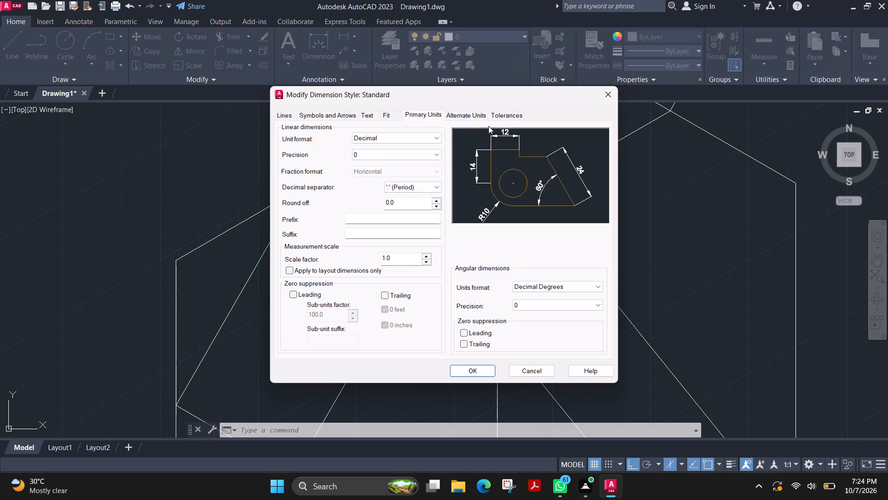
{"action": "left_click", "coordinate": [498, 114]}
{"action": "left_click", "coordinate": [482, 111]}
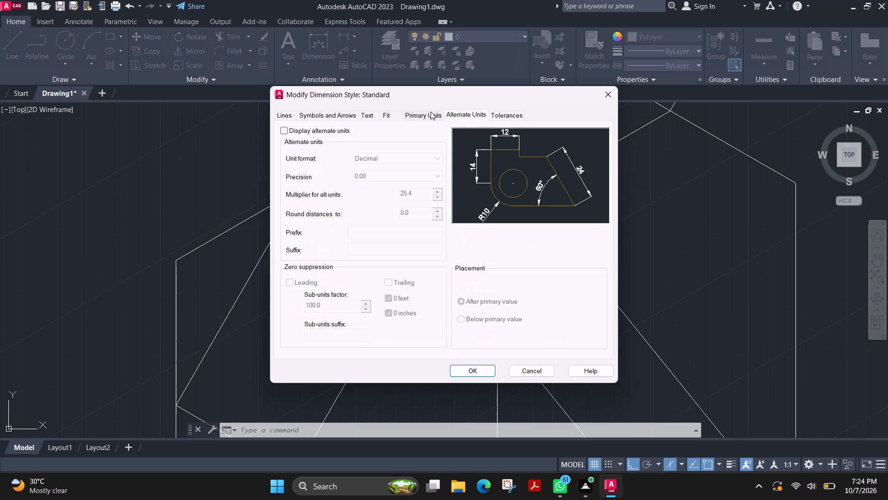
{"action": "left_click", "coordinate": [431, 112]}
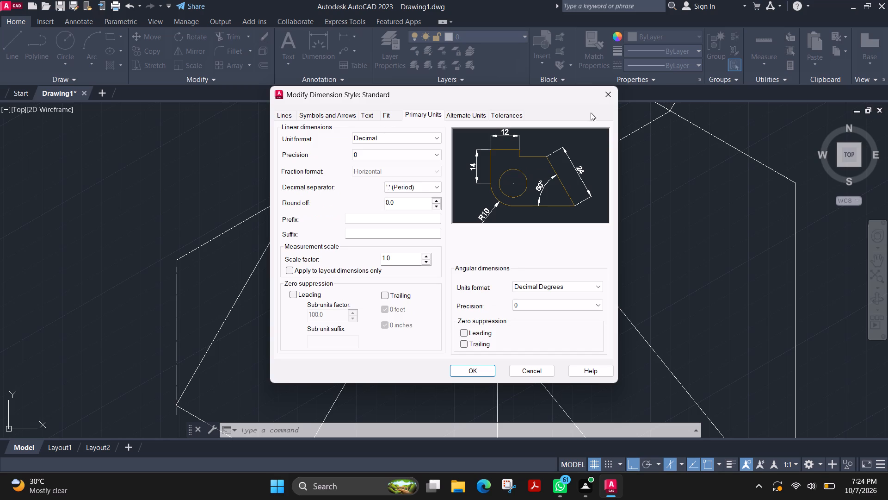
{"action": "left_click", "coordinate": [613, 94]}
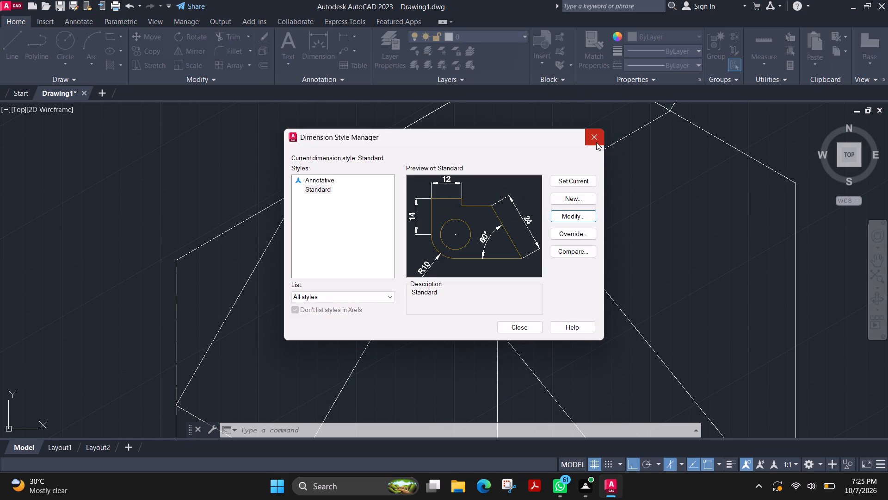
{"action": "left_click", "coordinate": [596, 142]}
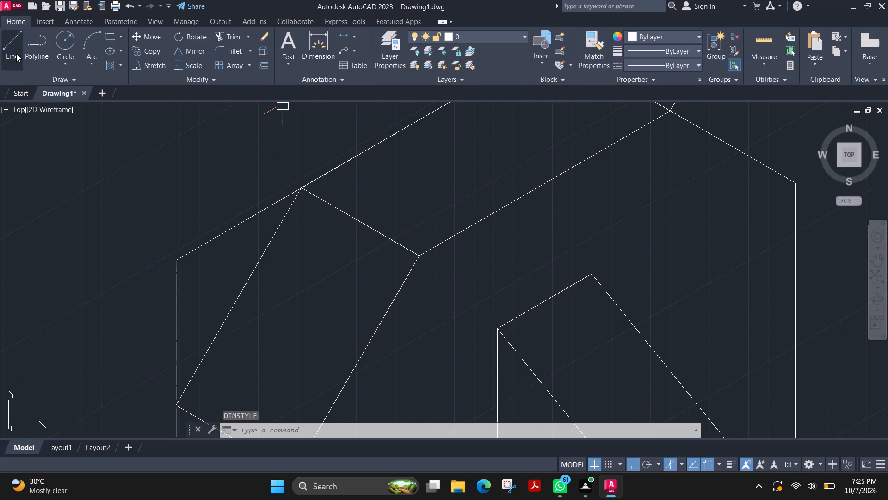
Start a line preview at the construction lines' corner to check the distance along the upright's top edge.
{"action": "left_click", "coordinate": [16, 53]}
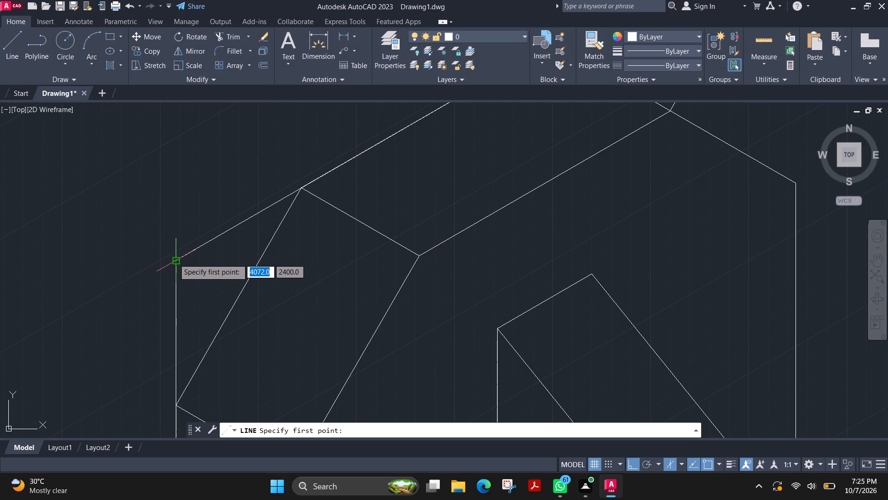
{"action": "left_click", "coordinate": [174, 259]}
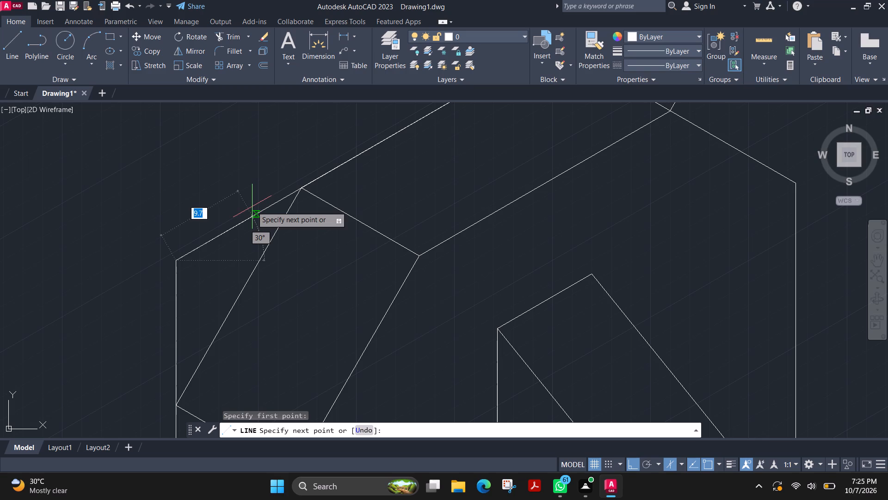
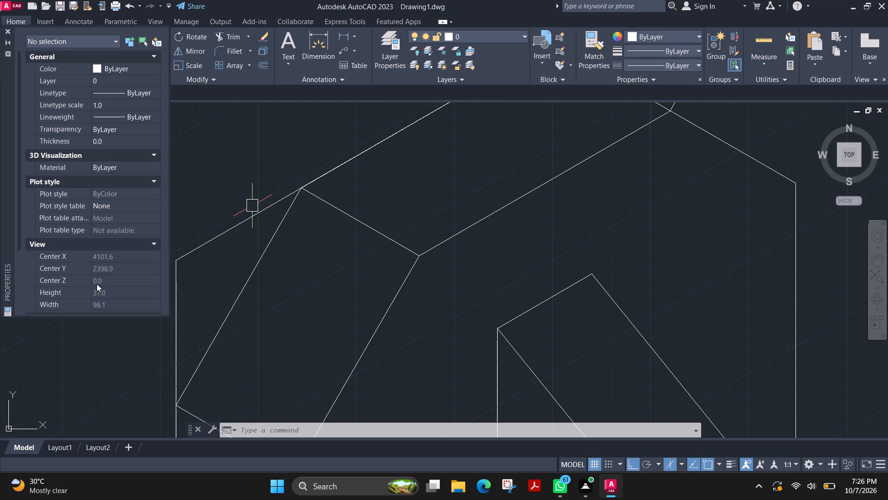
Review the drawing's general, plot style, view and miscellaneous properties with nothing selected, and close the properties.
{"action": "scroll", "coordinate": [106, 278], "scroll_direction": "down", "scroll_amount": 10}
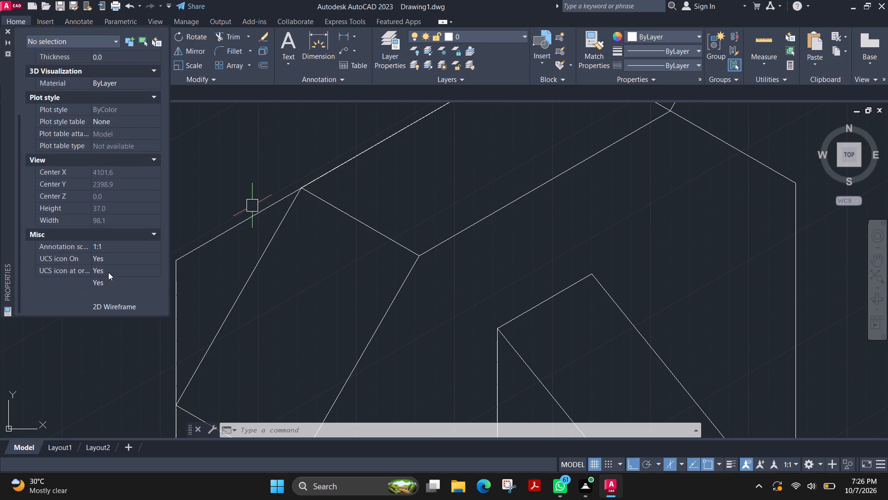
{"action": "scroll", "coordinate": [55, 119], "scroll_direction": "up", "scroll_amount": 1}
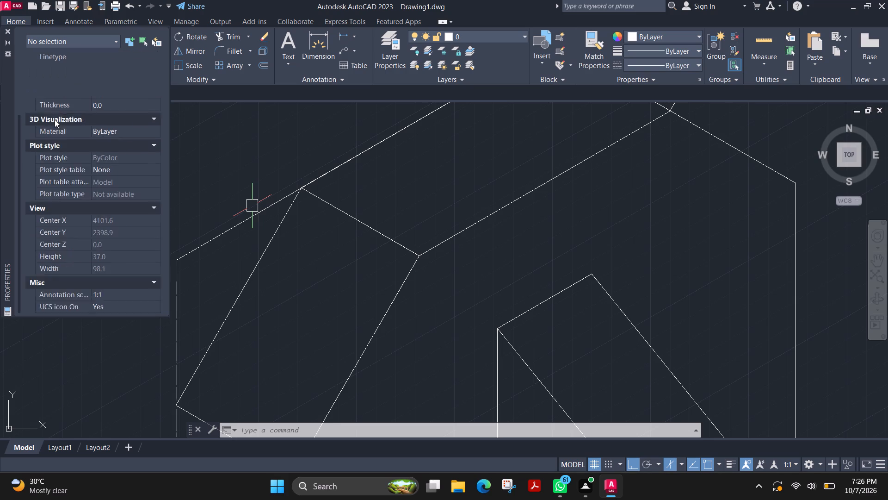
{"action": "scroll", "coordinate": [55, 119], "scroll_direction": "up", "scroll_amount": 4}
{"action": "scroll", "coordinate": [55, 119], "scroll_direction": "down", "scroll_amount": 1}
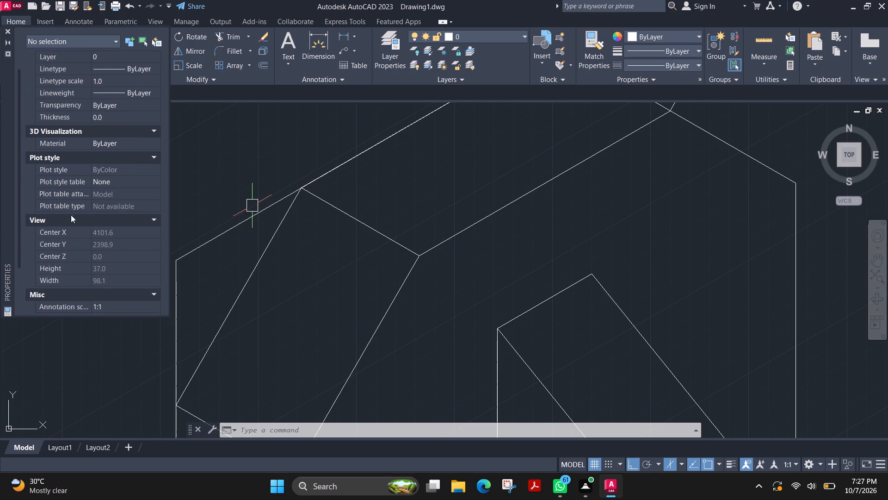
{"action": "scroll", "coordinate": [91, 268], "scroll_direction": "down", "scroll_amount": 4}
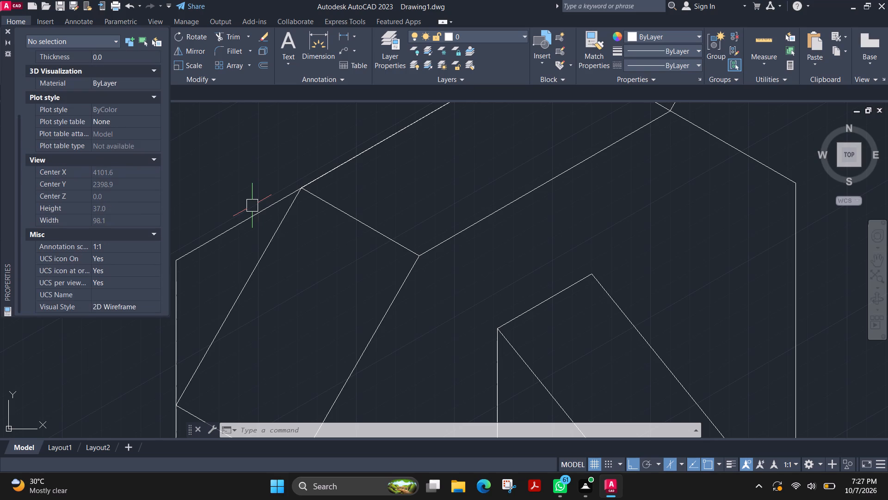
{"action": "left_click", "coordinate": [145, 160]}
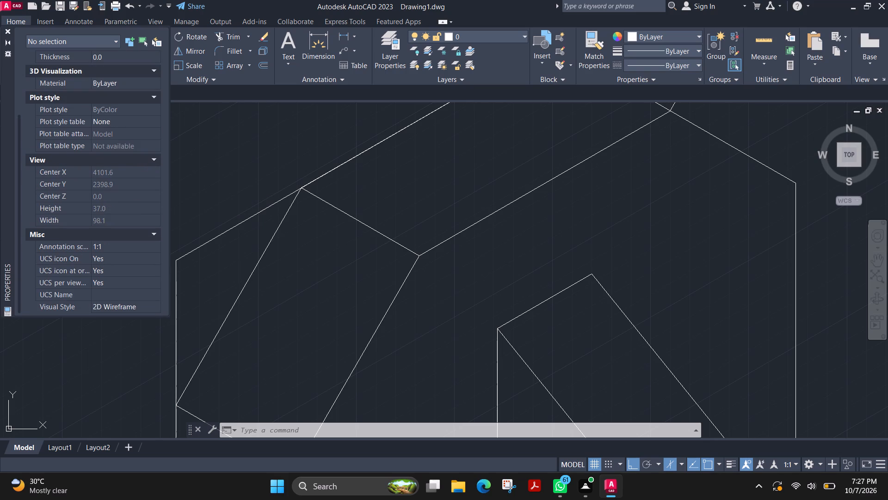
{"action": "left_click", "coordinate": [154, 162]}
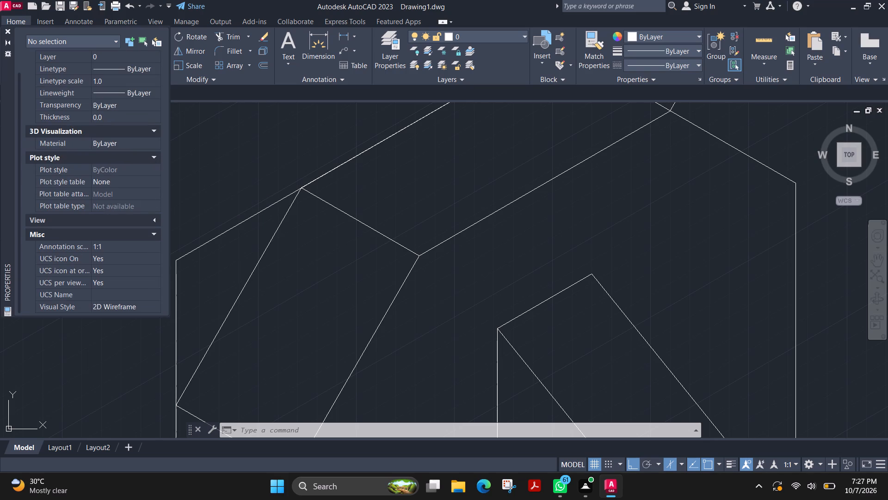
{"action": "left_click", "coordinate": [147, 223]}
{"action": "left_click", "coordinate": [147, 223]}
{"action": "double_click", "coordinate": [147, 223]}
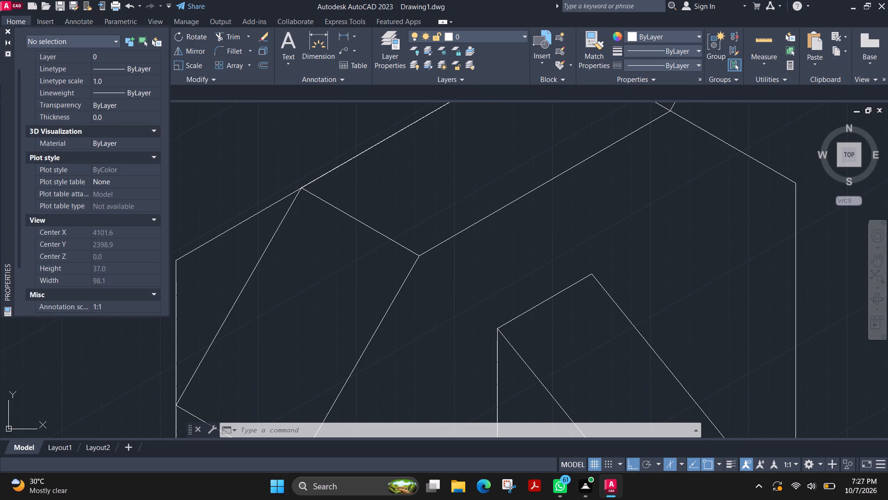
{"action": "scroll", "coordinate": [110, 257], "scroll_direction": "down", "scroll_amount": 1}
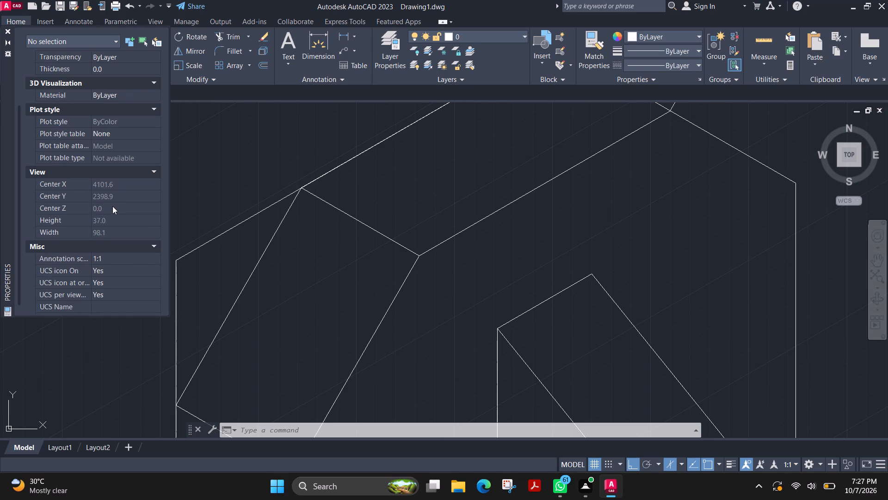
{"action": "left_click", "coordinate": [6, 34]}
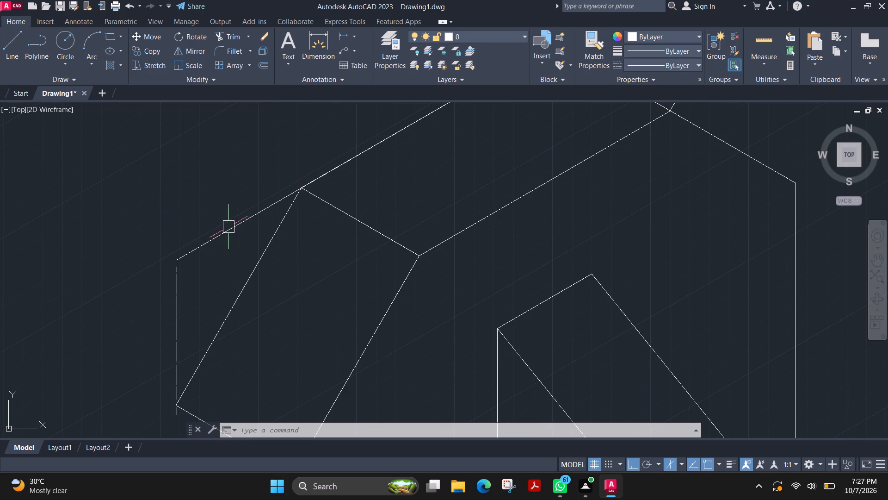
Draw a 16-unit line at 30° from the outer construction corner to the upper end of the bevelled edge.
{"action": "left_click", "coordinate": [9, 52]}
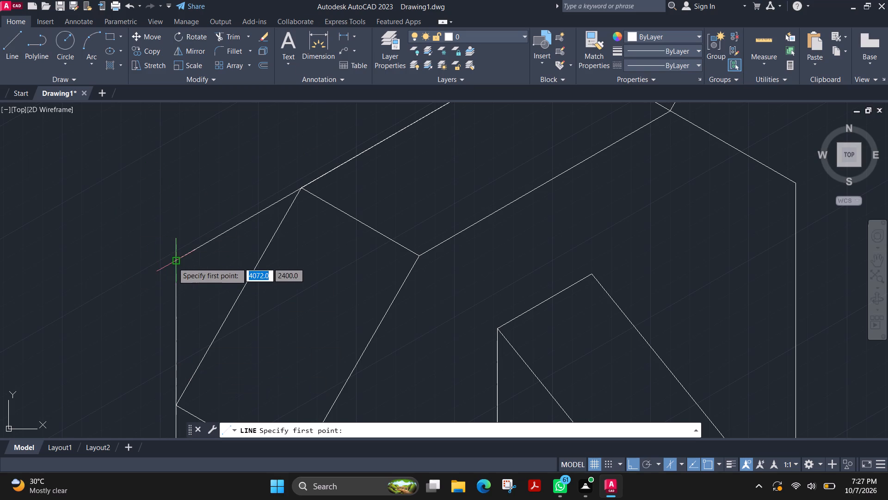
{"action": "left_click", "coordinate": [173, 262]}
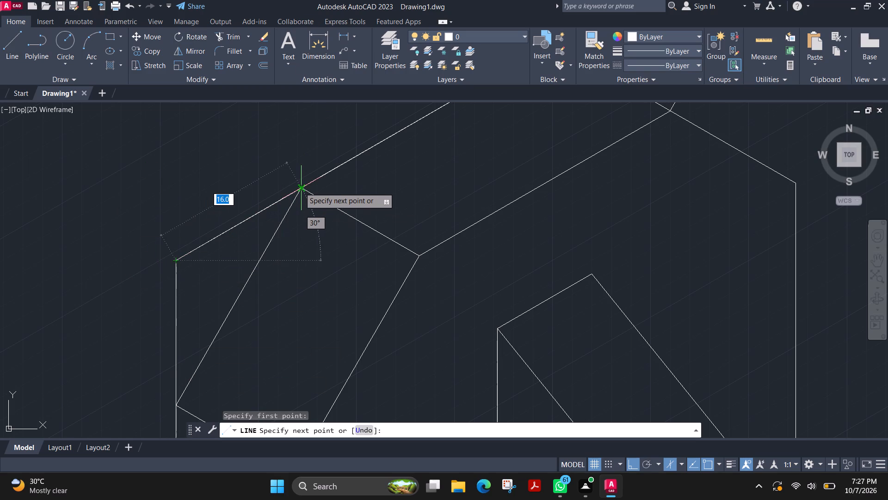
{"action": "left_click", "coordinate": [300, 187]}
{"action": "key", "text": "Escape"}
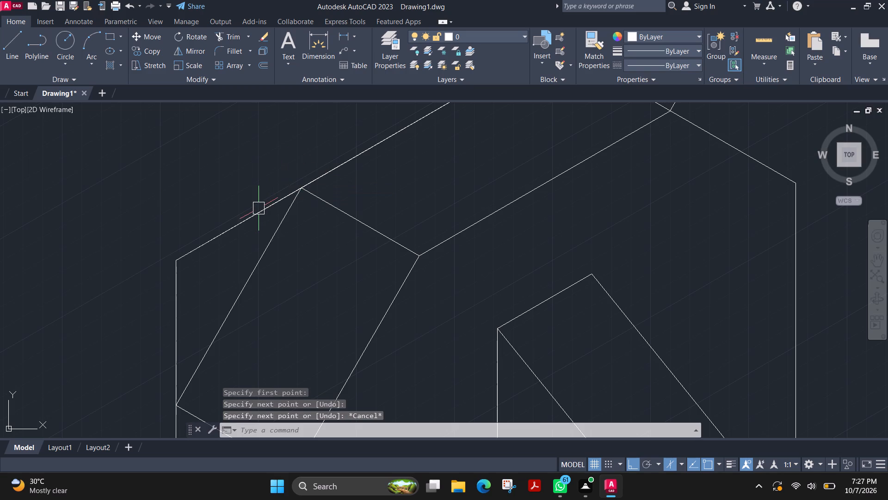
Inspect the general and geometry properties of the short 30° line at the outer corner, and deselect it.
{"action": "left_click", "coordinate": [259, 208]}
{"action": "right_click", "coordinate": [262, 183]}
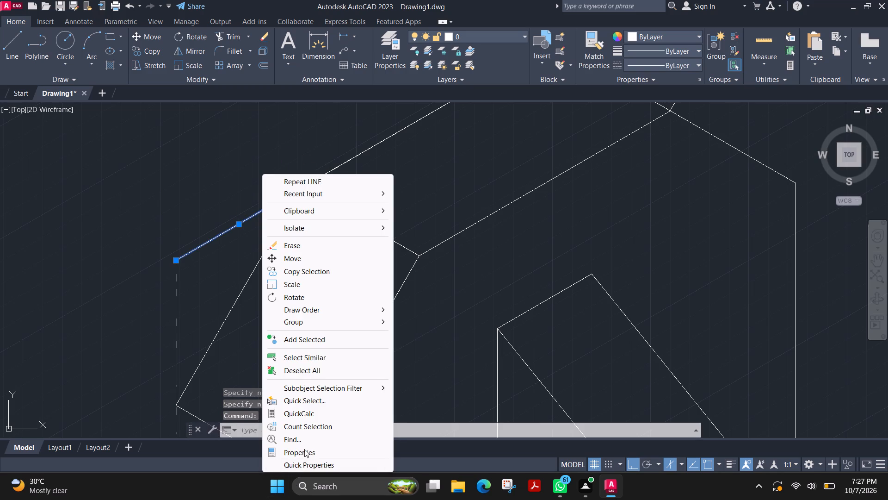
{"action": "left_click", "coordinate": [305, 455]}
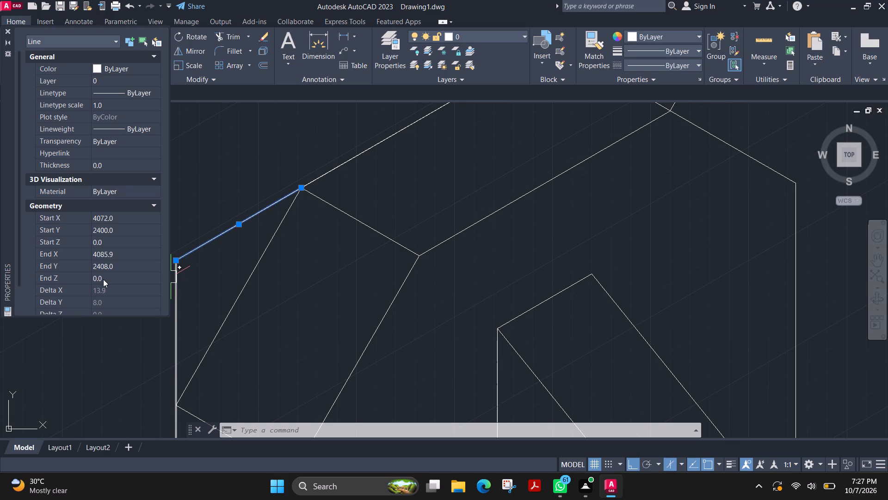
{"action": "left_click", "coordinate": [10, 30]}
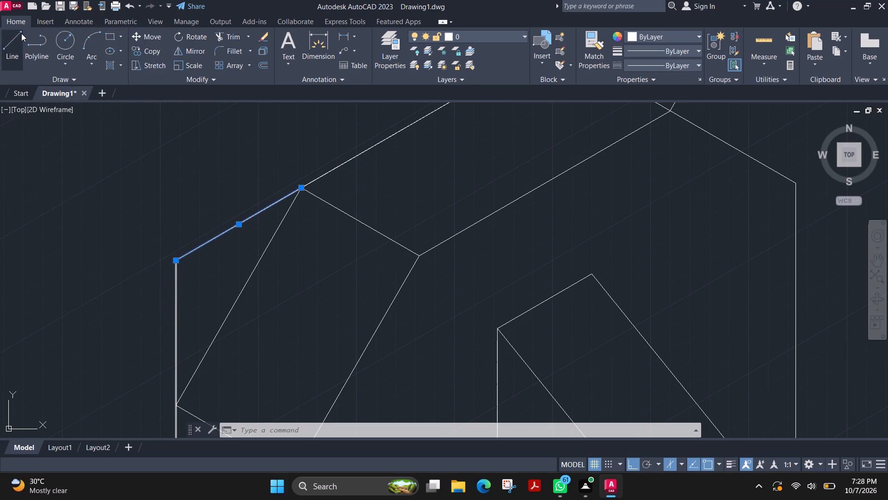
{"action": "key", "text": "d"}
{"action": "key", "text": "Escape"}
{"action": "key", "text": "Escape"}
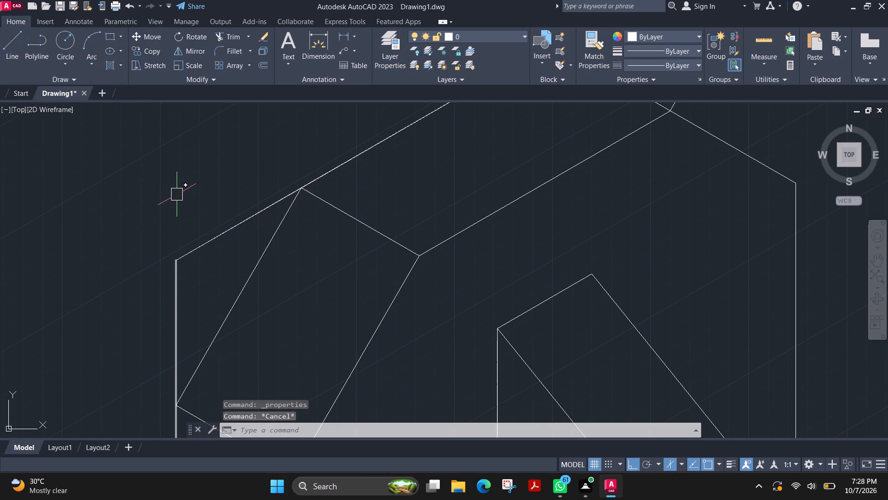
Modify the Standard dimension style's primary units to a measurement scale factor of 1.0000 and make the style current.
{"action": "key", "text": "d"}
{"action": "left_click", "coordinate": [213, 219]}
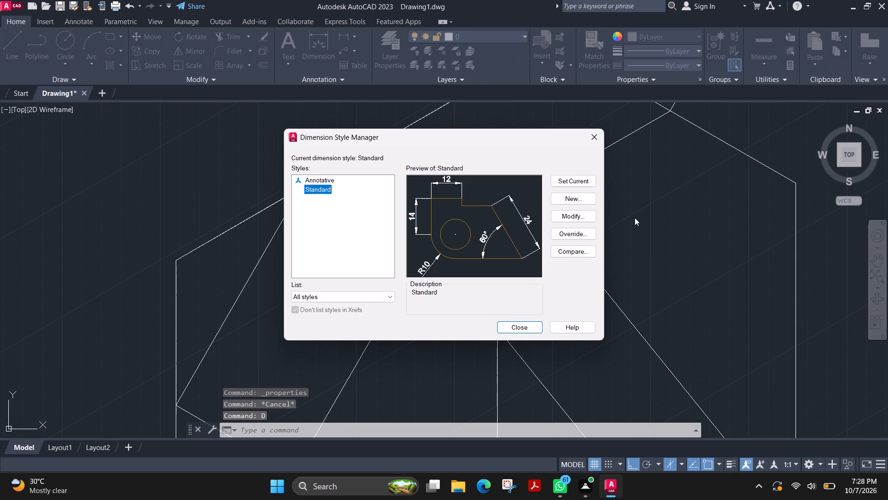
{"action": "left_click", "coordinate": [574, 219]}
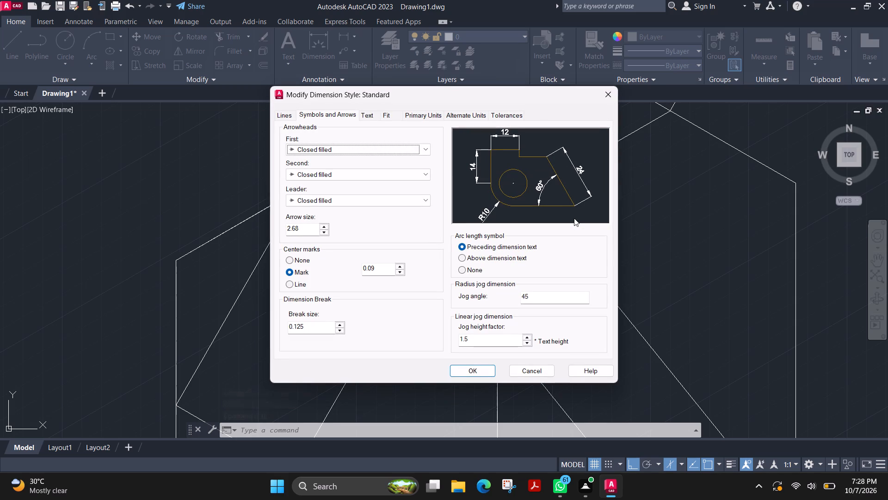
{"action": "left_click", "coordinate": [432, 118]}
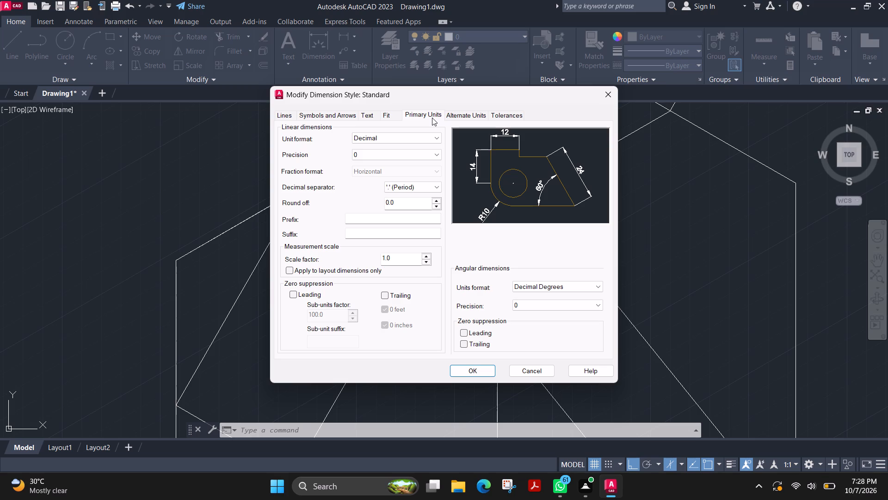
{"action": "left_click", "coordinate": [409, 262]}
{"action": "type", "text": "00"}
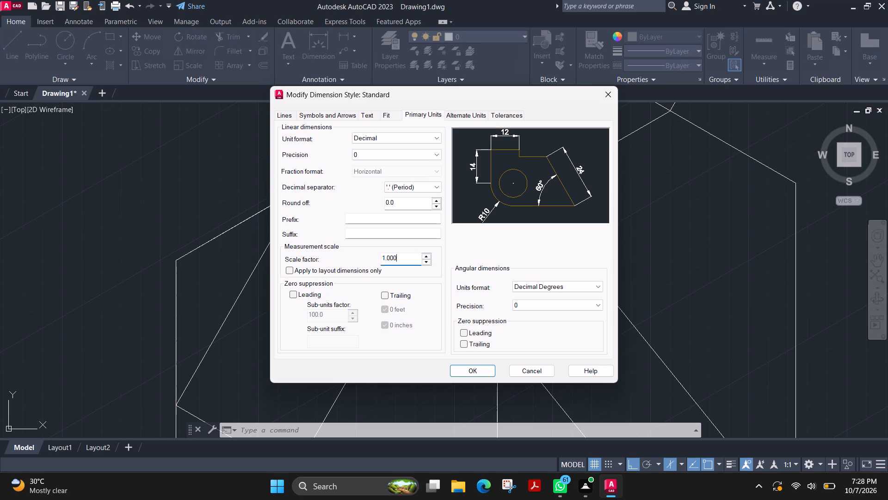
{"action": "key", "text": "0"}
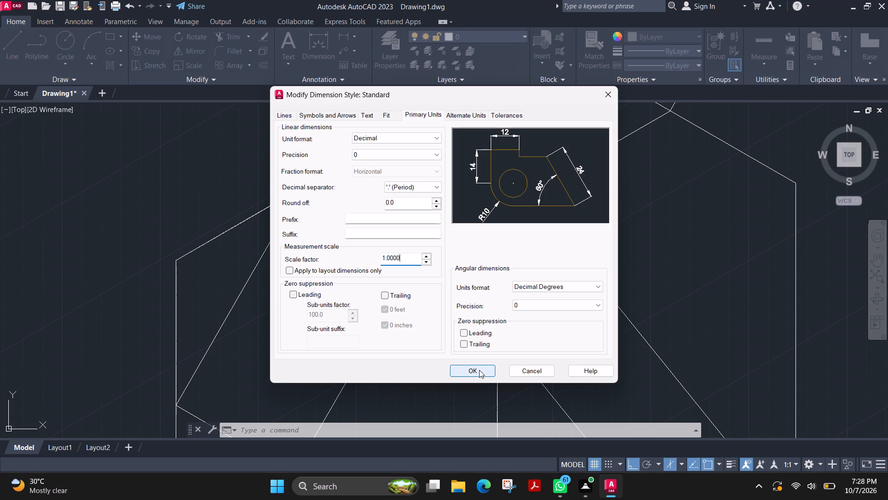
{"action": "left_click", "coordinate": [479, 370]}
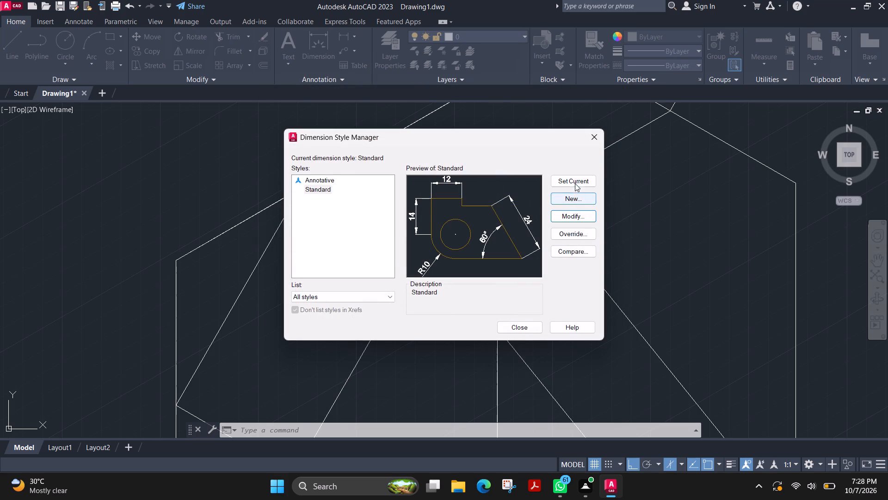
{"action": "left_click", "coordinate": [575, 183]}
{"action": "left_click", "coordinate": [519, 325]}
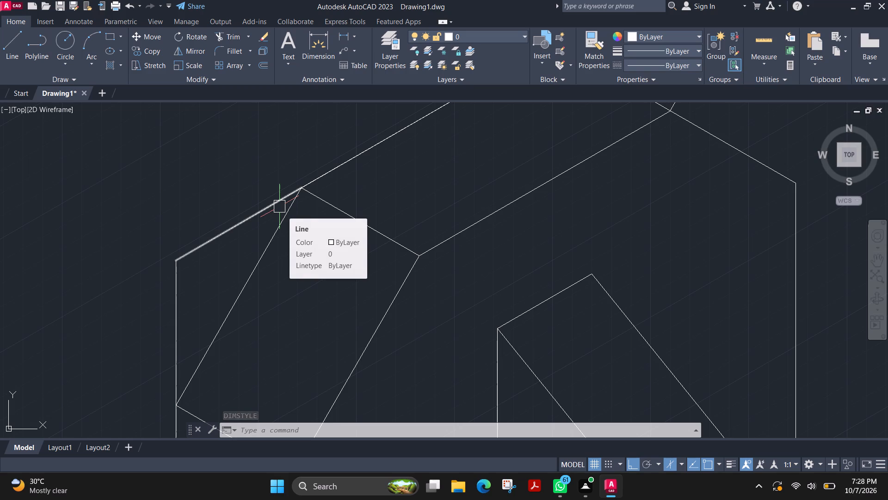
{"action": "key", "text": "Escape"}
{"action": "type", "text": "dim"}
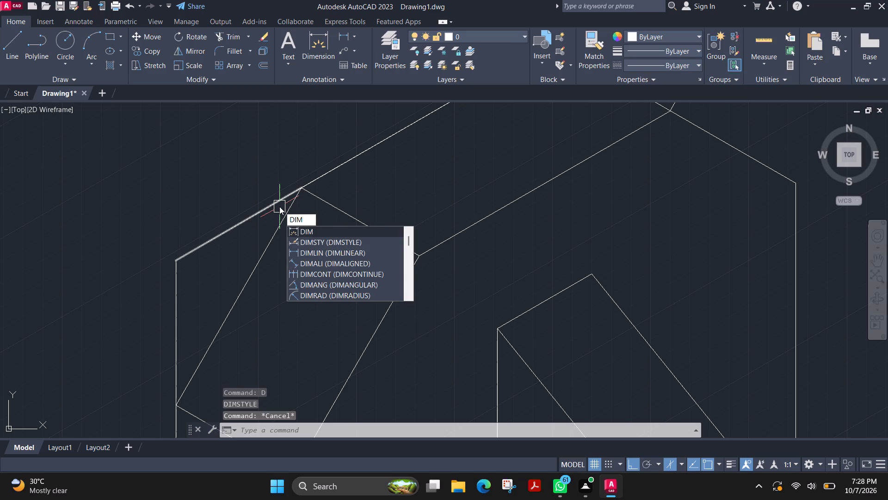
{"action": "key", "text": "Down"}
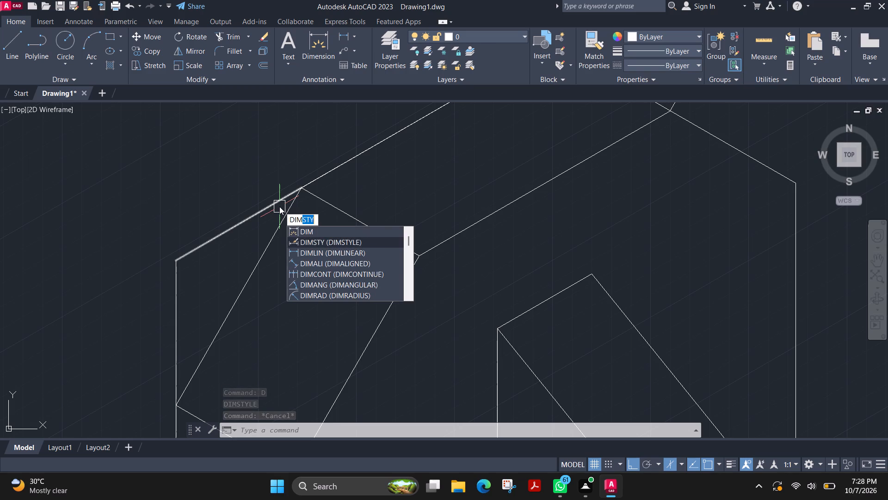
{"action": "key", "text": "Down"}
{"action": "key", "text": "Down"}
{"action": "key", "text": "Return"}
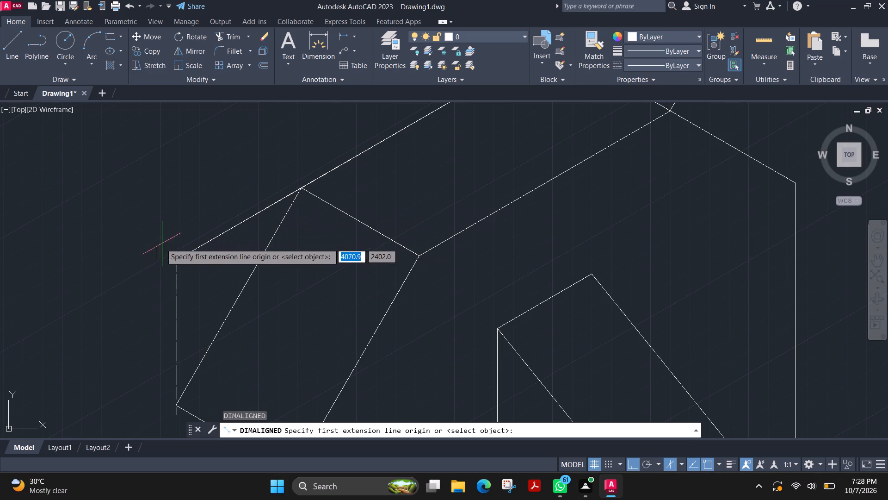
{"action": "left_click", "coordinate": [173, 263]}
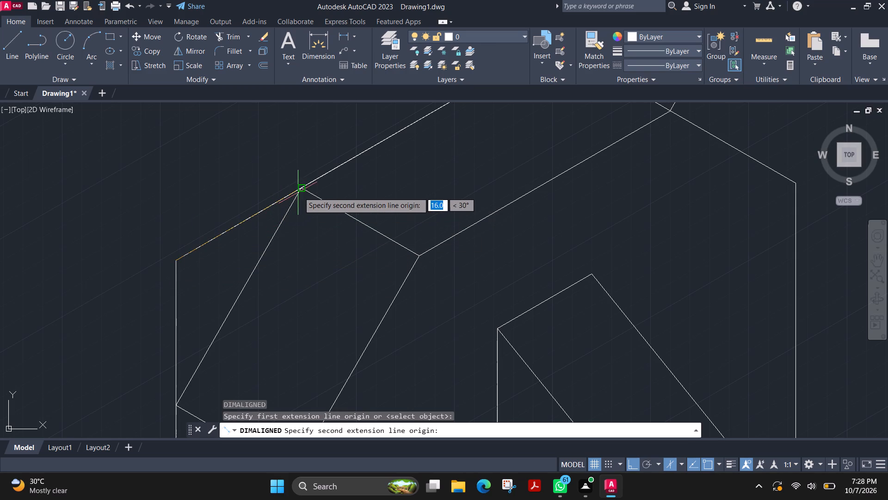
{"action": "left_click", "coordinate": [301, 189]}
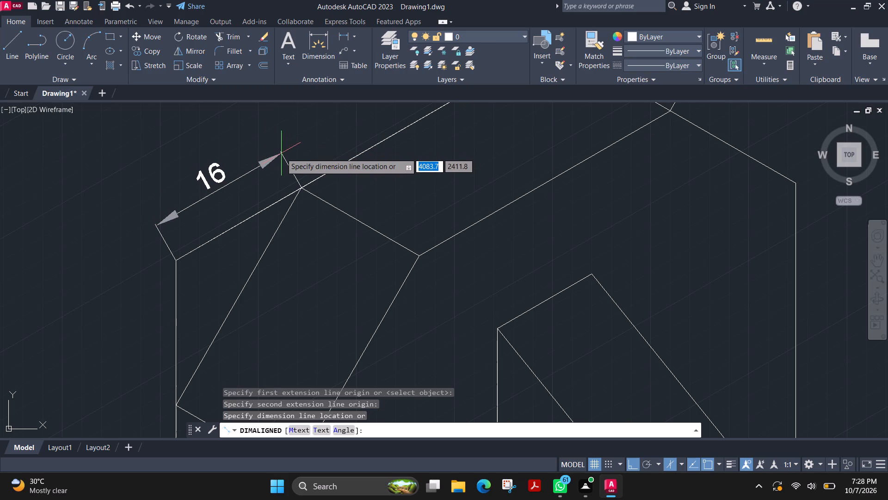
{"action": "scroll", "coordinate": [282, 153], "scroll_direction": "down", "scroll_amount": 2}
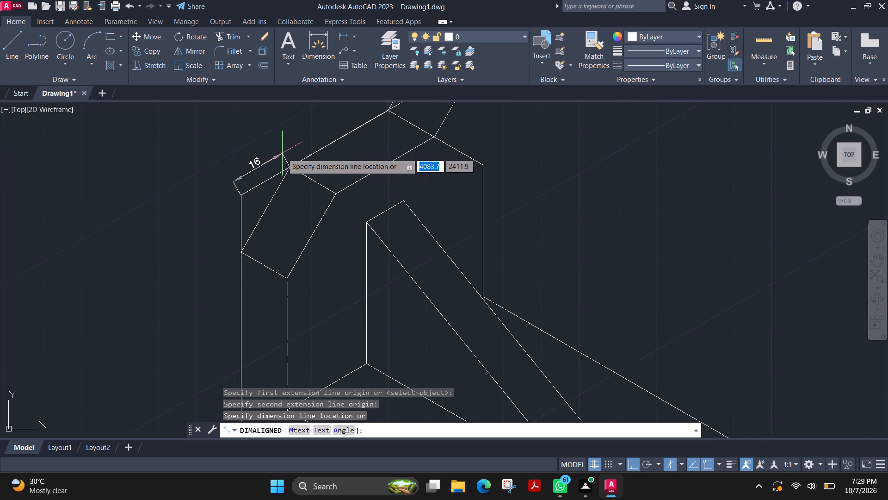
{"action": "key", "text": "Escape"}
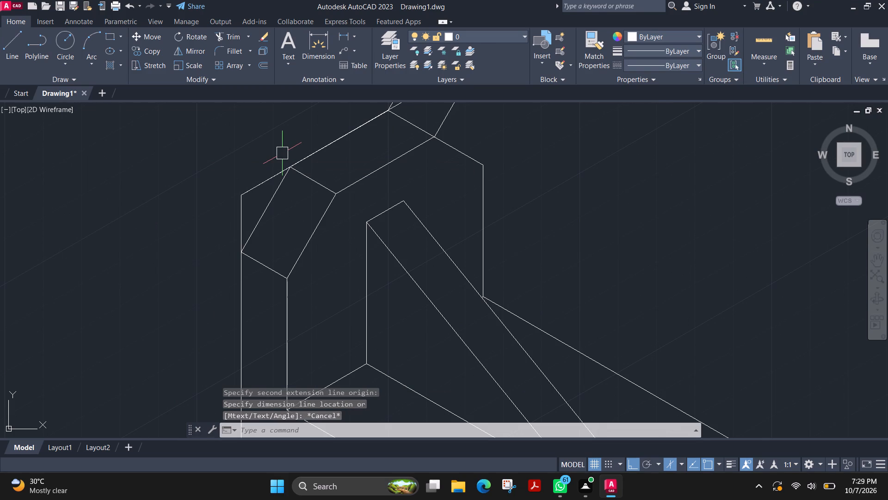
Erase the leftover construction lines outside the bevel: the overlapping 30° lines and the vertical line meeting them at the outer corner.
{"action": "left_click", "coordinate": [259, 182]}
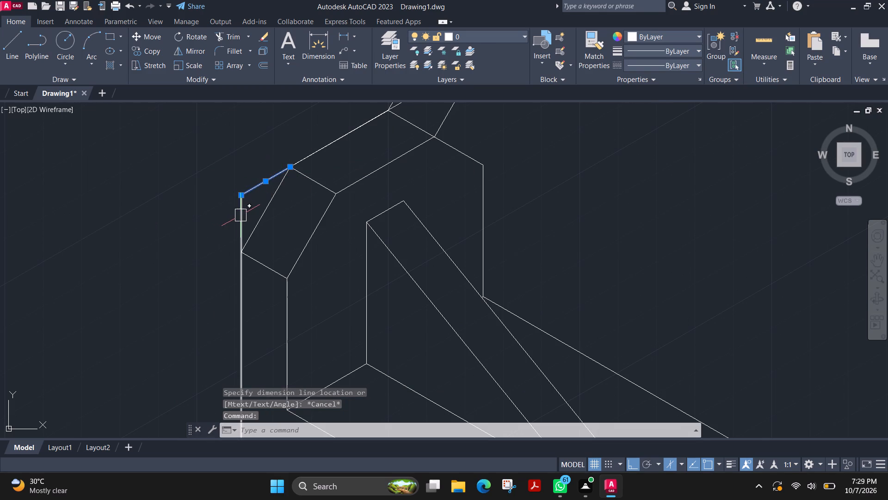
{"action": "left_click", "coordinate": [240, 213]}
{"action": "key", "text": "Delete"}
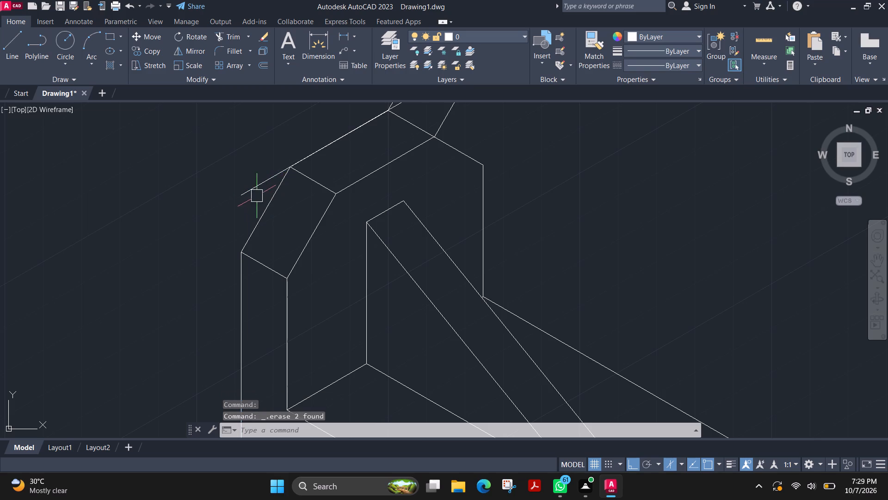
{"action": "left_click", "coordinate": [252, 189]}
{"action": "key", "text": "Delete"}
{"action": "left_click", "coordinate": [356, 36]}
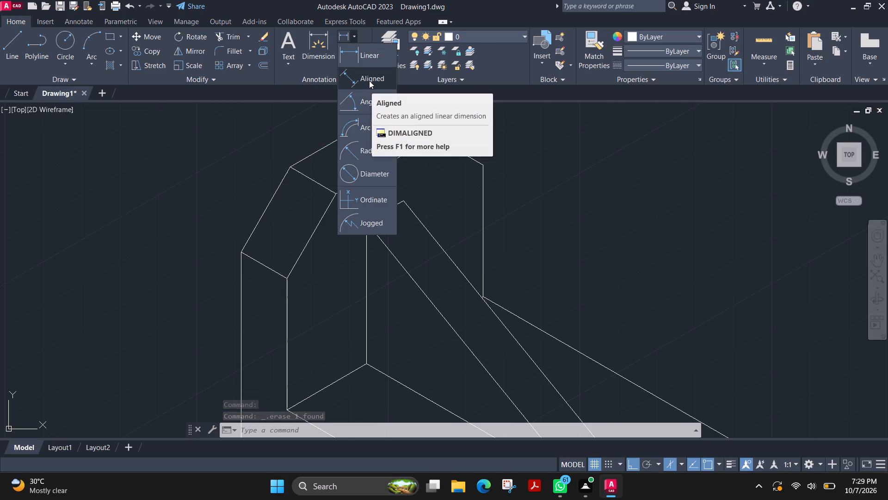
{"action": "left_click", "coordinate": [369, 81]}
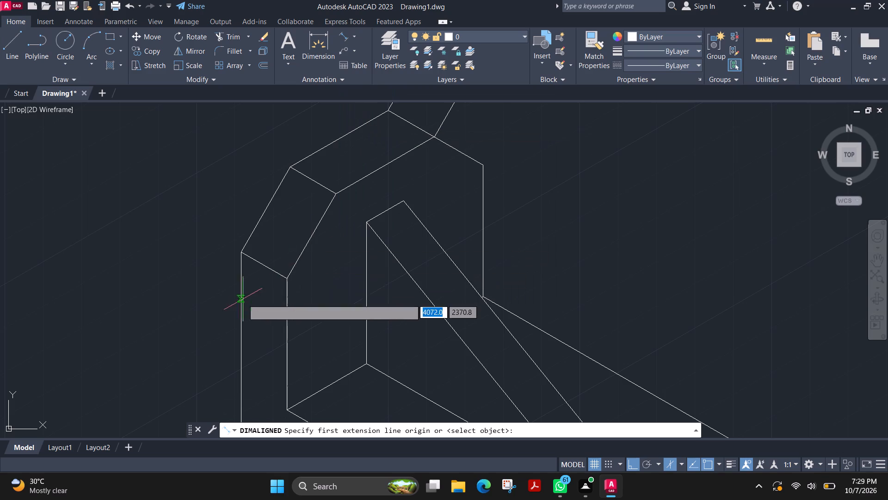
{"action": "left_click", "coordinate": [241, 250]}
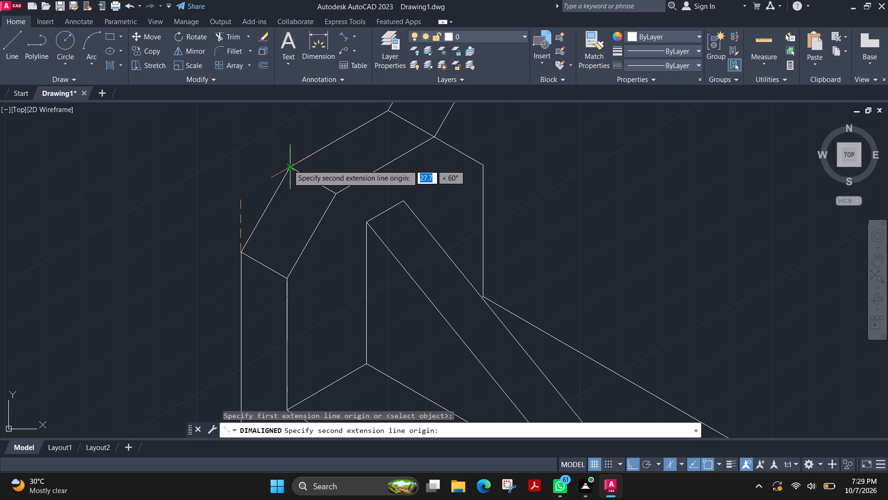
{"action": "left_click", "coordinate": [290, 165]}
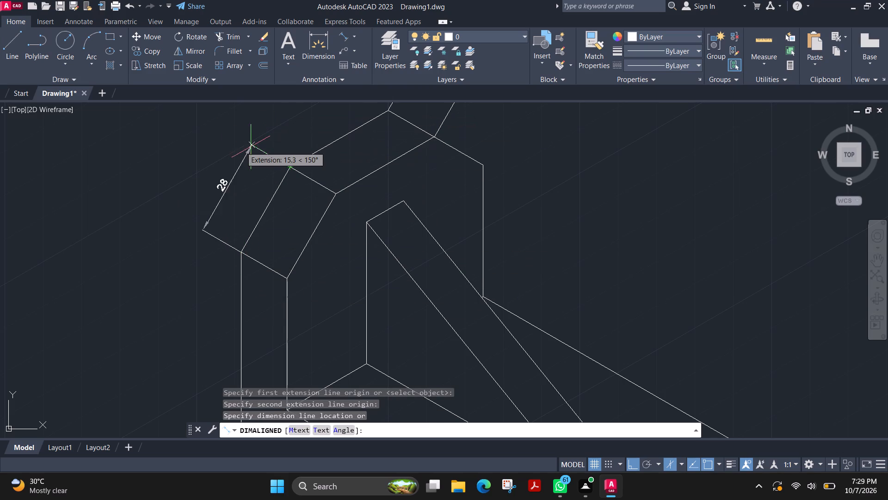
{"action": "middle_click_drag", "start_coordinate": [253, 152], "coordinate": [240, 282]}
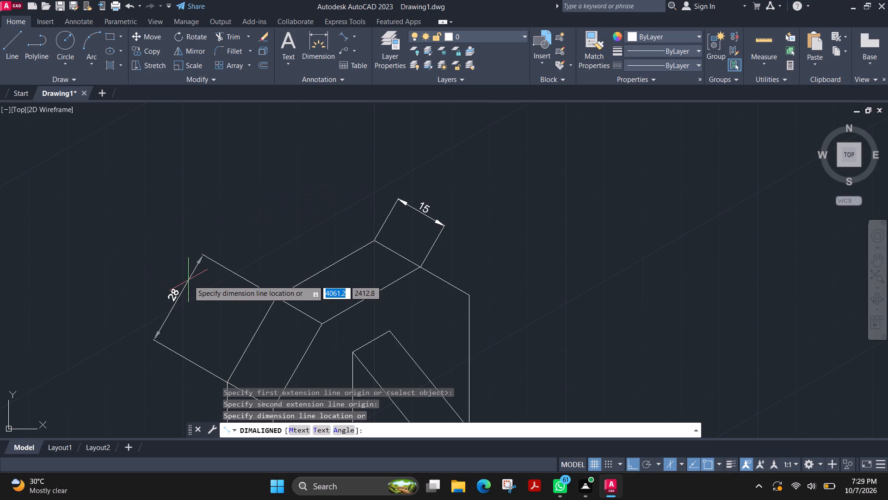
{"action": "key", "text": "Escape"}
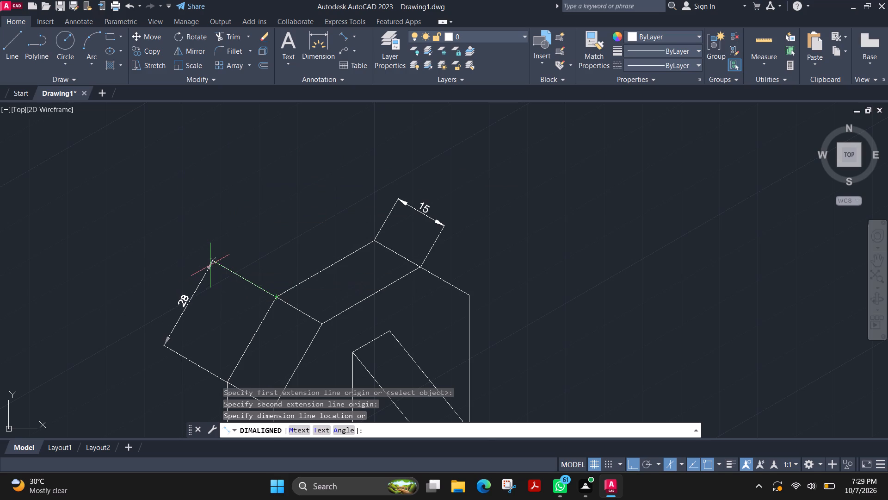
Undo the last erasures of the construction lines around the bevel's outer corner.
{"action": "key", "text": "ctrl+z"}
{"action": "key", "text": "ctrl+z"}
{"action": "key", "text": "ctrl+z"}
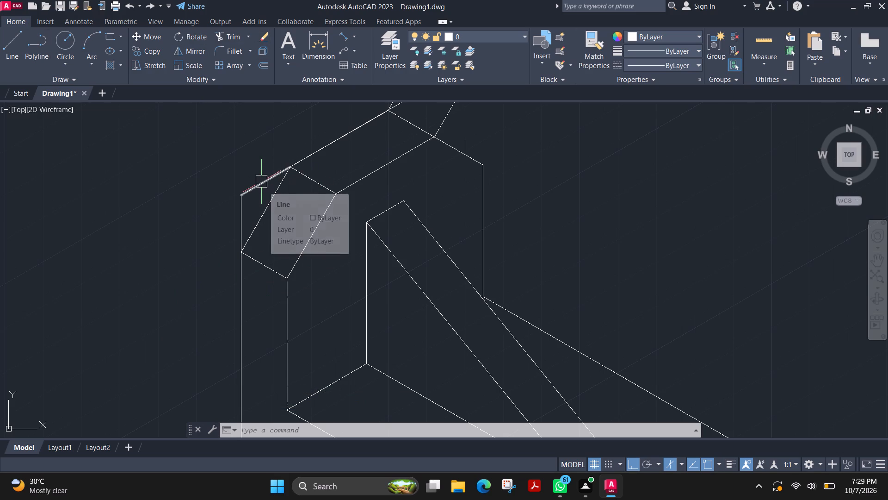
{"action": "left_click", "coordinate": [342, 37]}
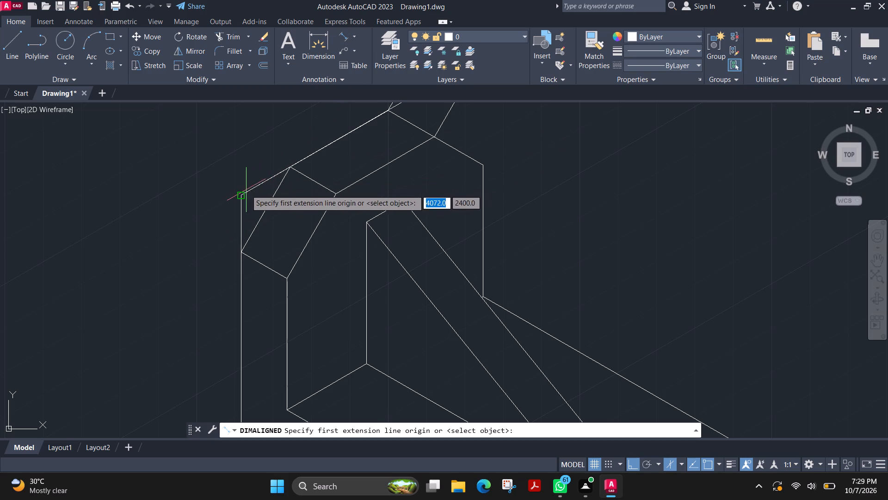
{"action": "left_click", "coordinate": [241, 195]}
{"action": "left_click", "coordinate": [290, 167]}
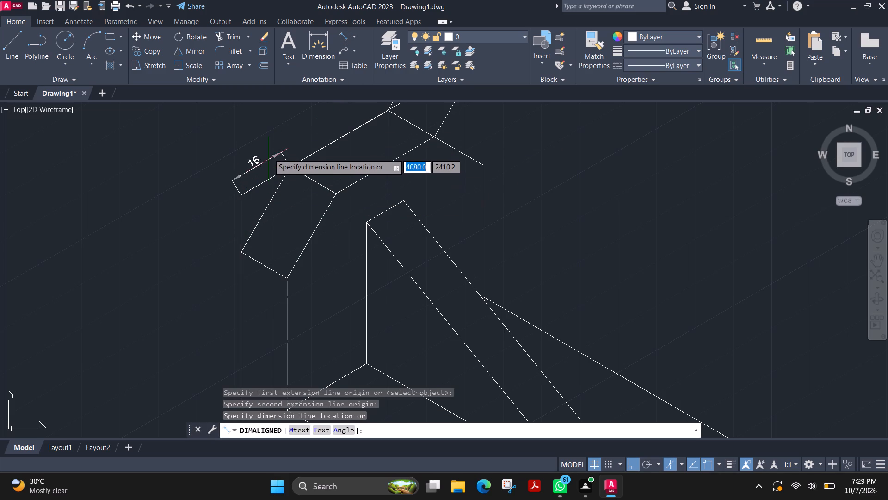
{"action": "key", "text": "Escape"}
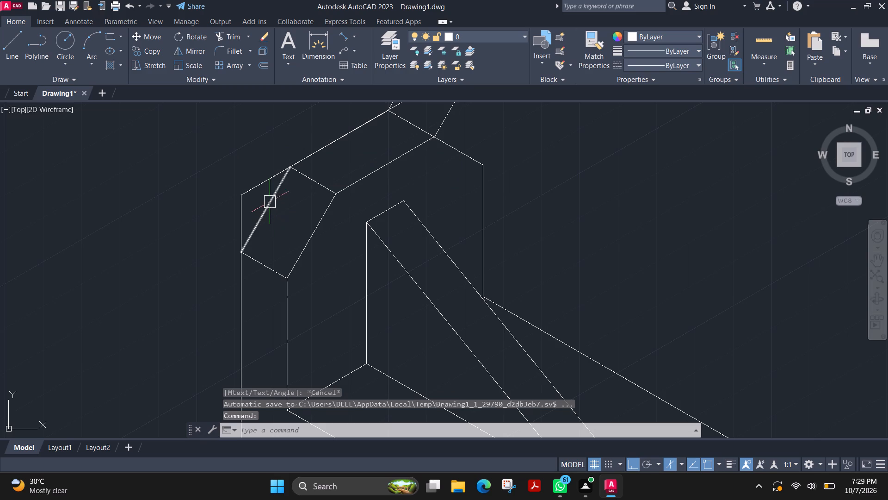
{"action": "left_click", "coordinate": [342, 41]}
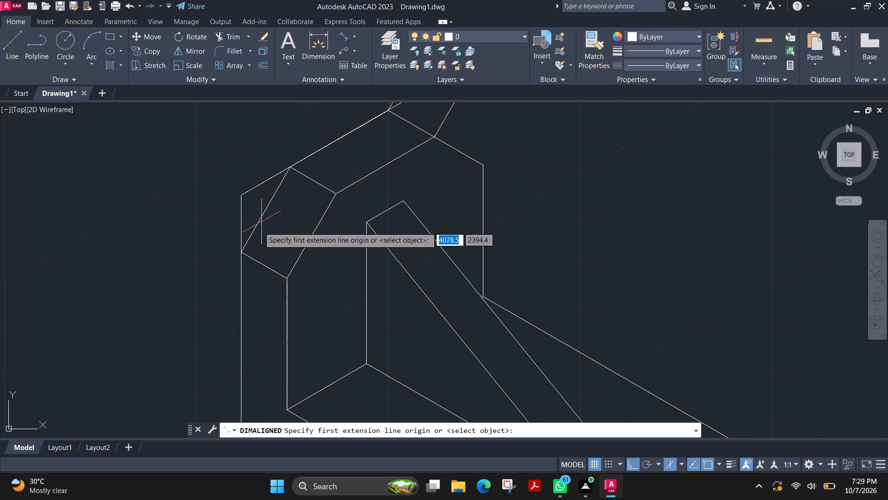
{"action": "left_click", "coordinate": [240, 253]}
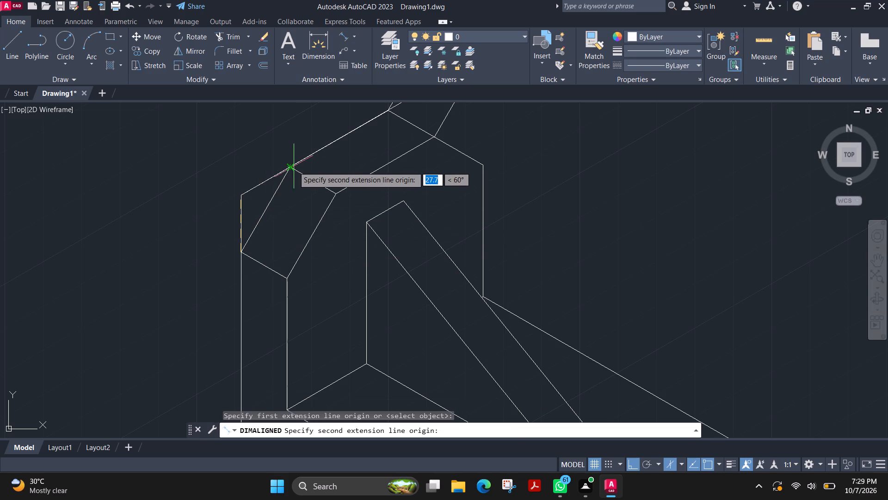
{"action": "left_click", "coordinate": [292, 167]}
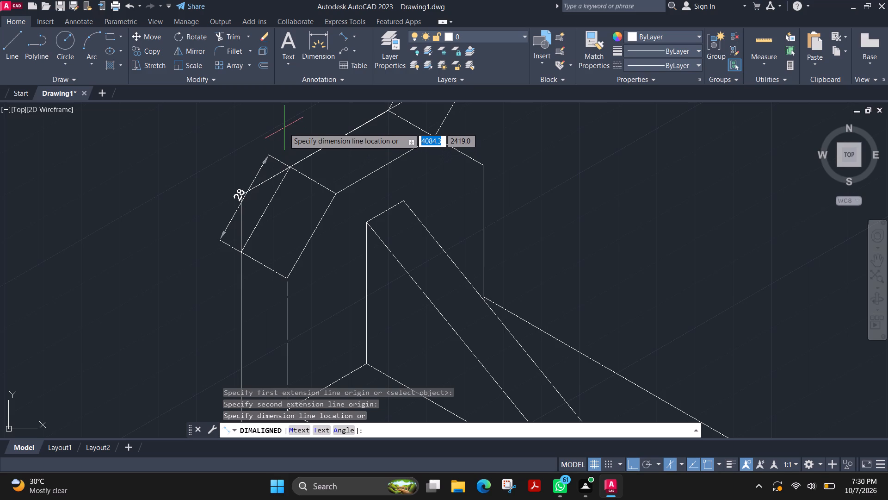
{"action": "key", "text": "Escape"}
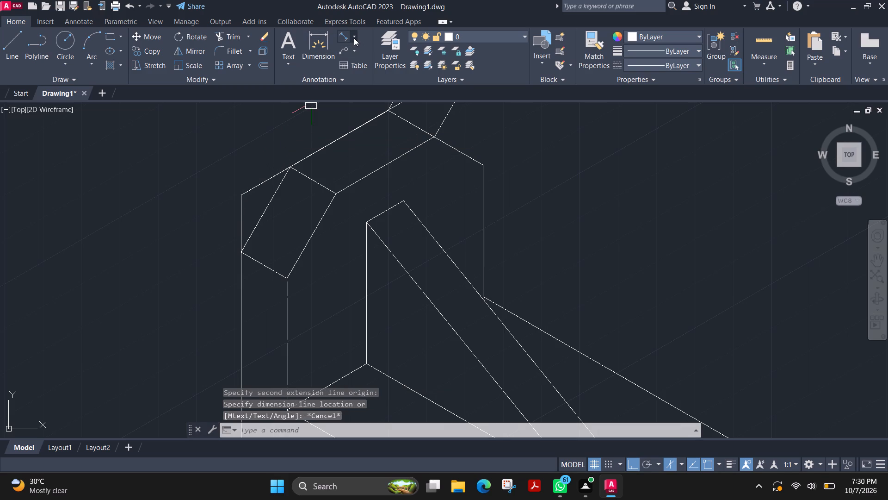
Add a horizontal linear dimension between the two ends of the outer bevelled edge, placed above the bevel.
{"action": "left_click", "coordinate": [354, 38]}
{"action": "left_click", "coordinate": [367, 53]}
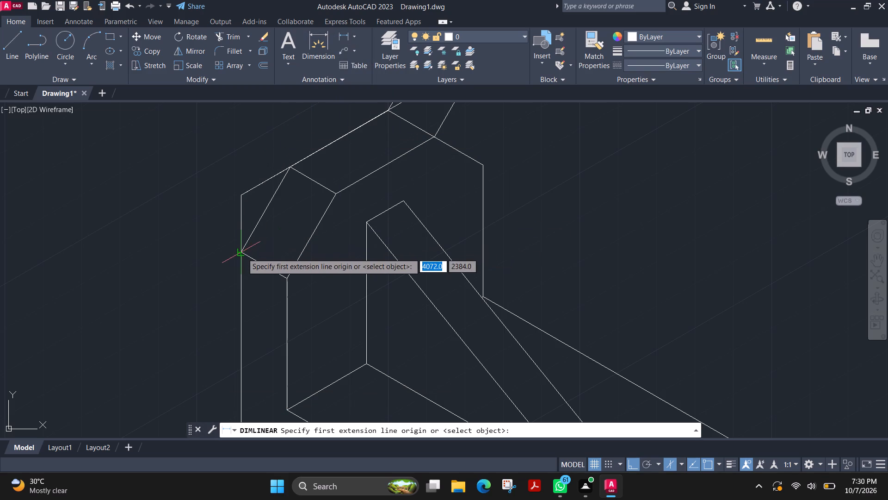
{"action": "left_click", "coordinate": [242, 251]}
{"action": "left_click", "coordinate": [290, 165]}
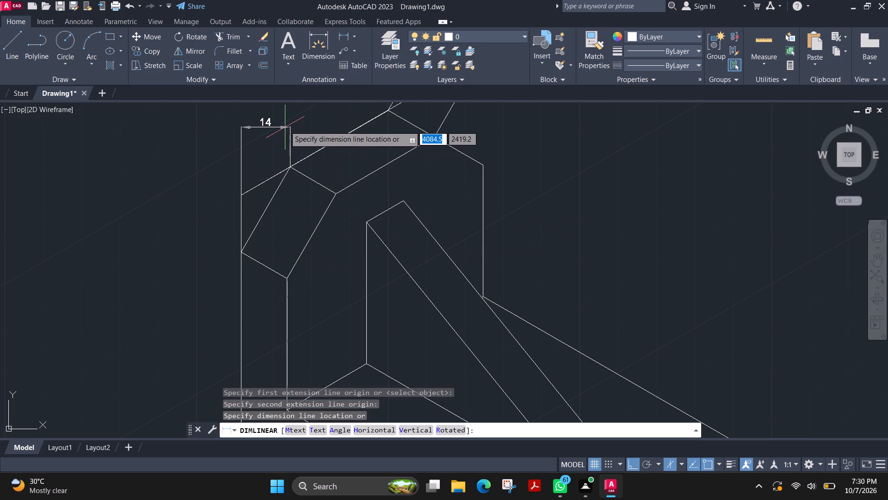
{"action": "scroll", "coordinate": [286, 123], "scroll_direction": "up", "scroll_amount": 1}
{"action": "middle_click_drag", "start_coordinate": [286, 123], "coordinate": [286, 133]}
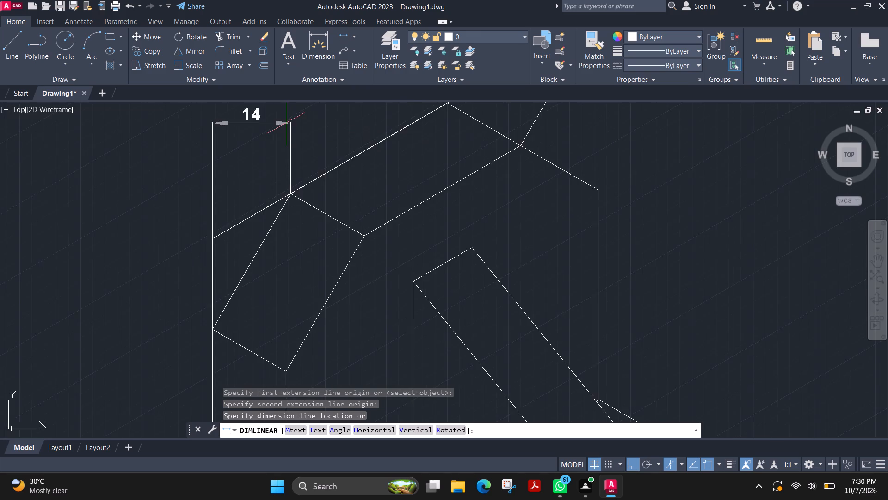
{"action": "middle_click_drag", "start_coordinate": [286, 133], "coordinate": [286, 163]}
{"action": "left_click", "coordinate": [268, 174]}
{"action": "key", "text": "Escape"}
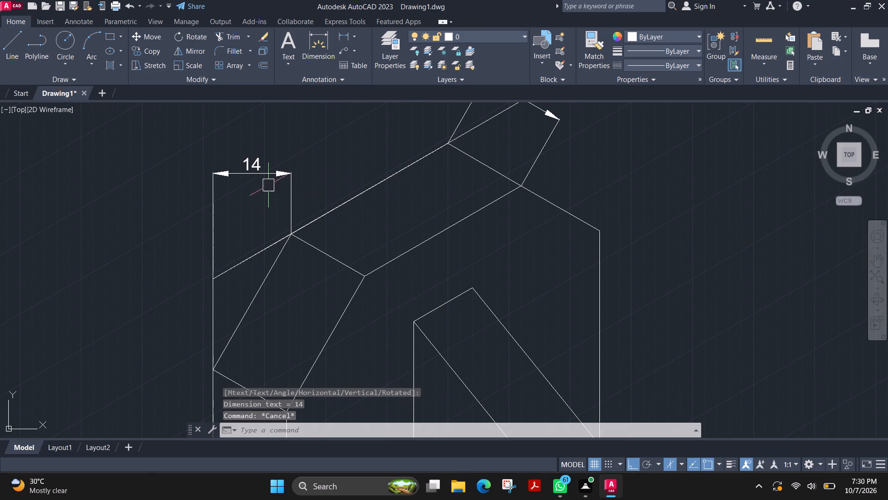
Erase the construction lines outside the bevel: the overlapping 30° lines and the vertical line meeting them at the outer corner.
{"action": "left_click", "coordinate": [252, 260]}
{"action": "key", "text": "Delete"}
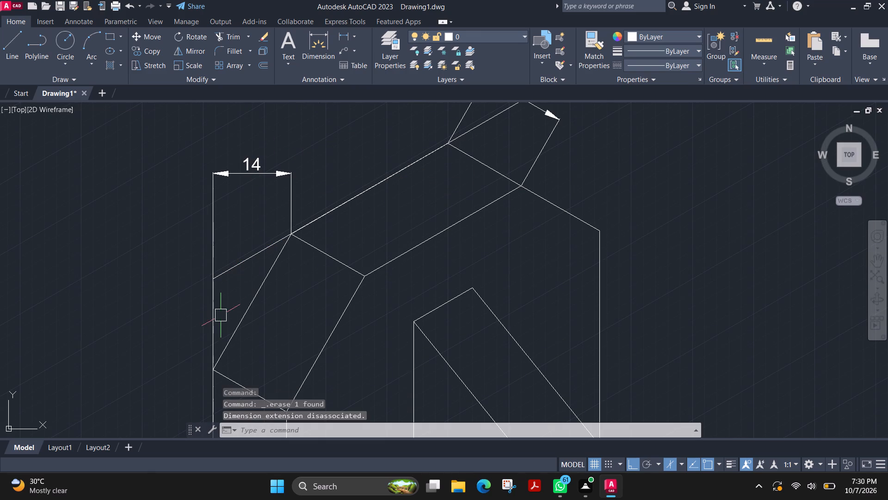
{"action": "left_click", "coordinate": [211, 393]}
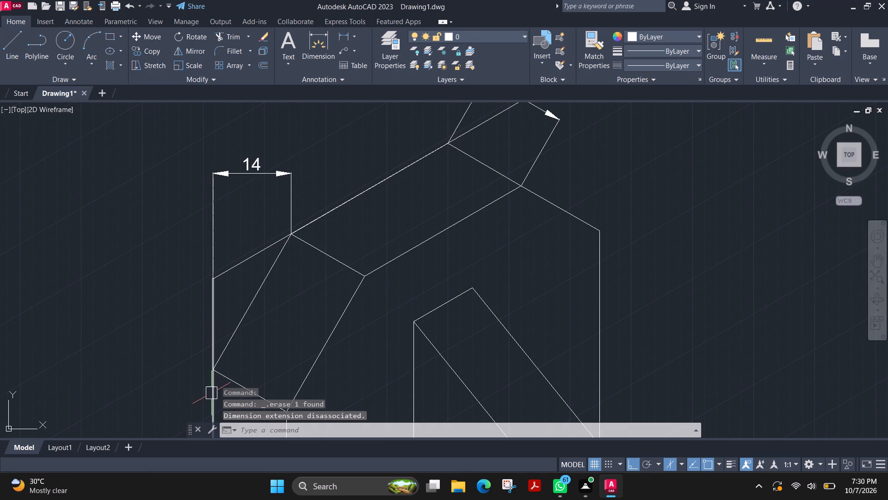
{"action": "key", "text": "Delete"}
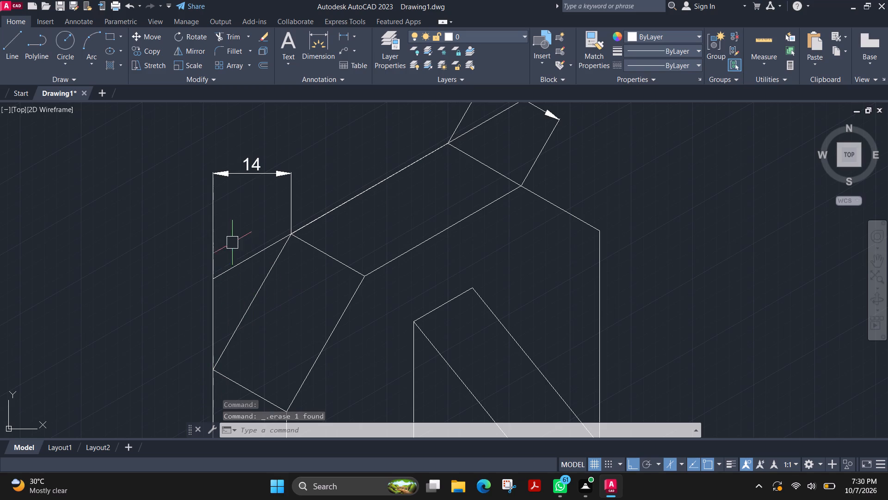
{"action": "left_click", "coordinate": [237, 256]}
{"action": "key", "text": "Delete"}
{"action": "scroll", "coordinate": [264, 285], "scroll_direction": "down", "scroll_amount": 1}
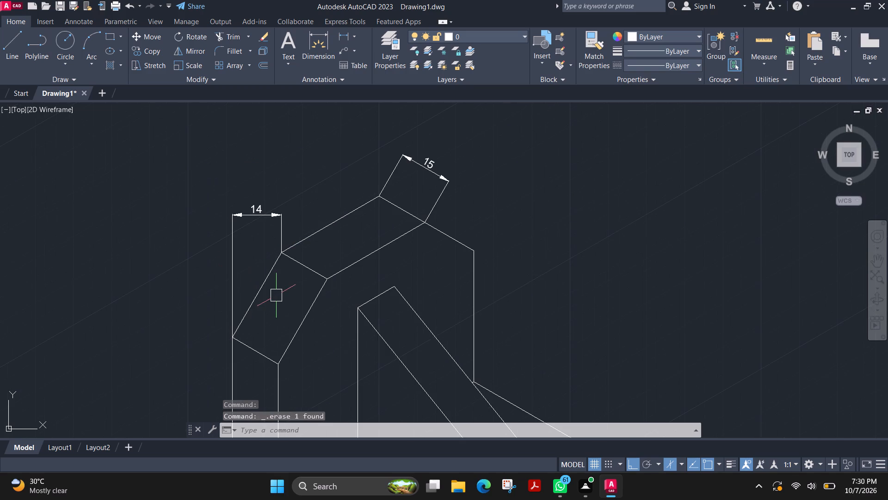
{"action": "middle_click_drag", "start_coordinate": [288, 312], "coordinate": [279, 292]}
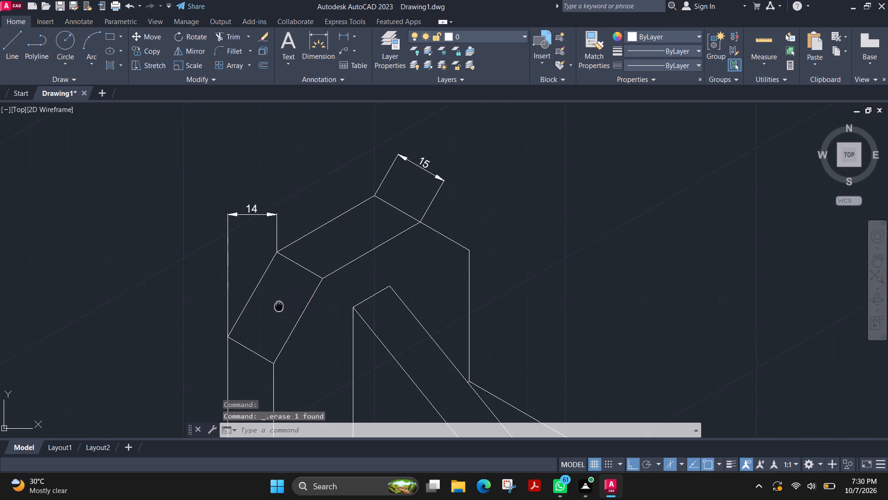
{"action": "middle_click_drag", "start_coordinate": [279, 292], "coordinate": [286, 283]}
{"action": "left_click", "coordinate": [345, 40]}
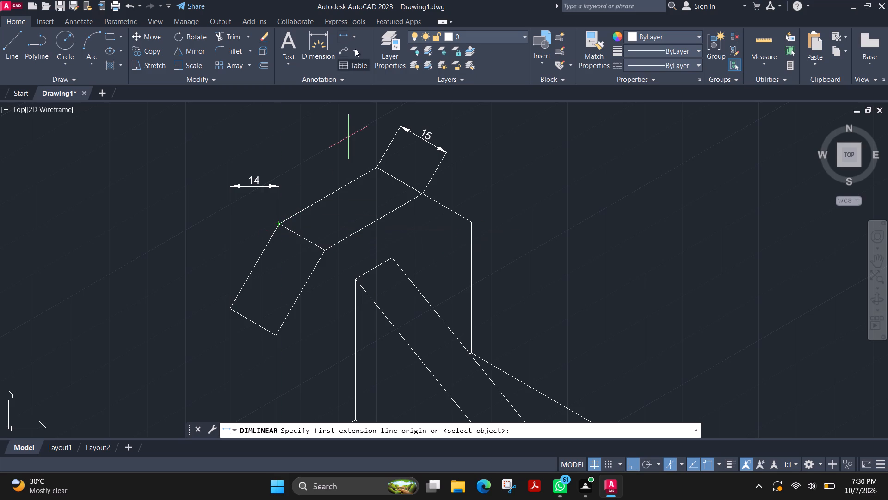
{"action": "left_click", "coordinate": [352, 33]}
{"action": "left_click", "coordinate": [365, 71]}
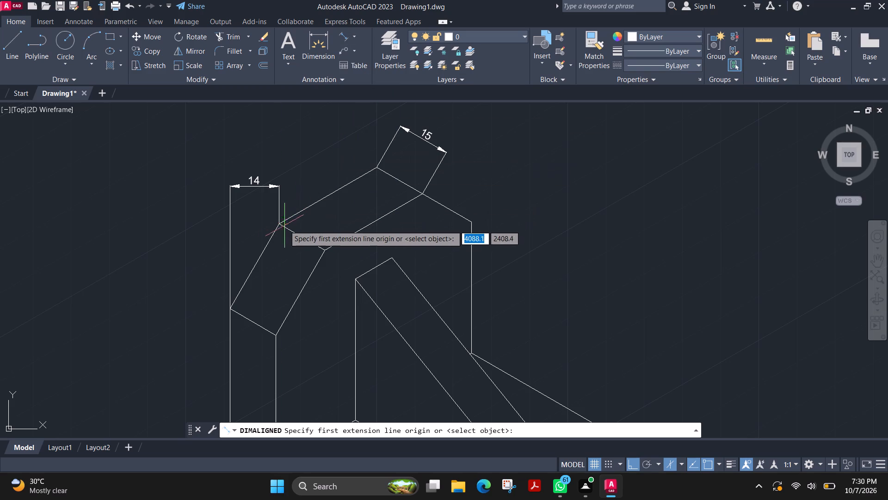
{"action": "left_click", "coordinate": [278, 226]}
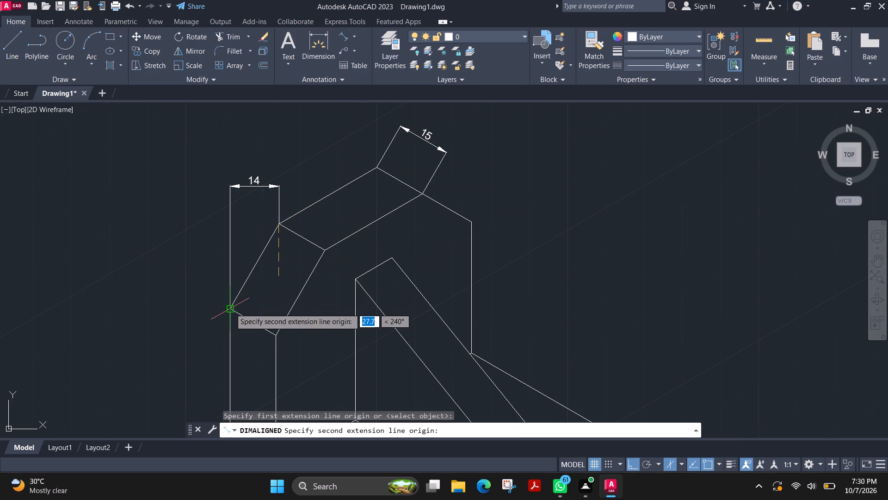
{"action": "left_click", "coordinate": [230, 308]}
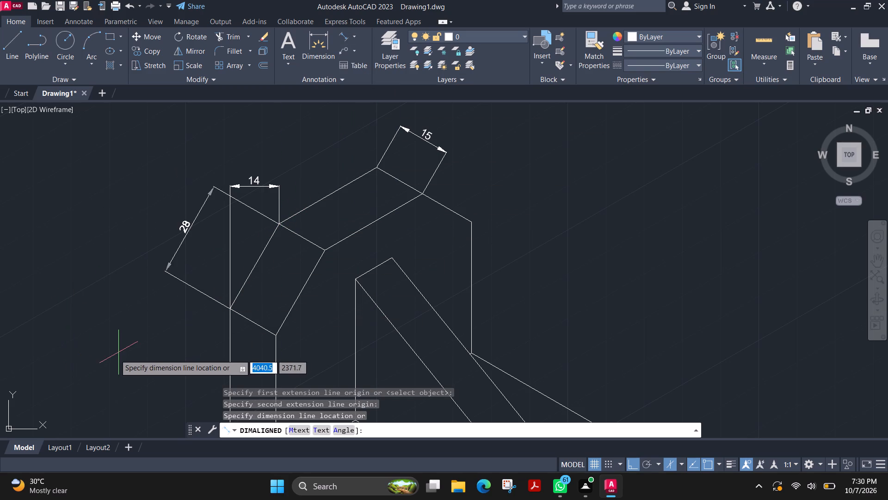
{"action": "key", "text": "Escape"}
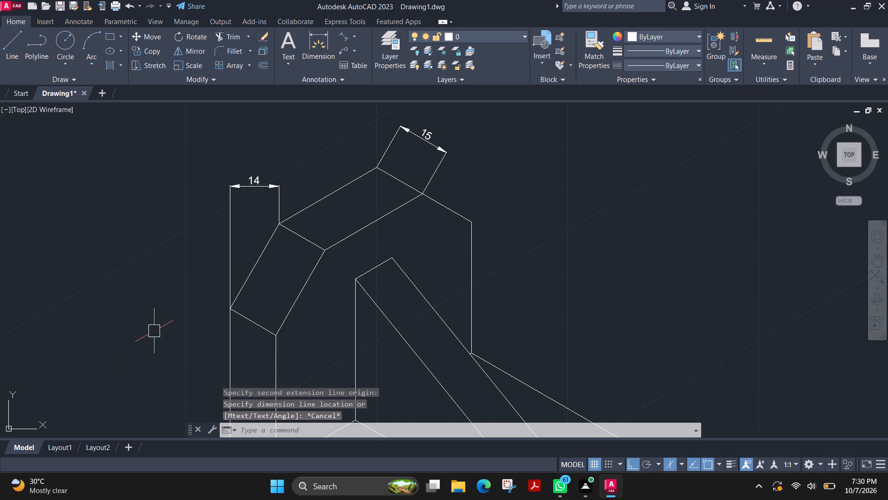
Add a vertical linear dimension between the two ends of the outer bevelled edge, placed outside the bevel.
{"action": "left_click", "coordinate": [353, 38]}
{"action": "left_click", "coordinate": [357, 61]}
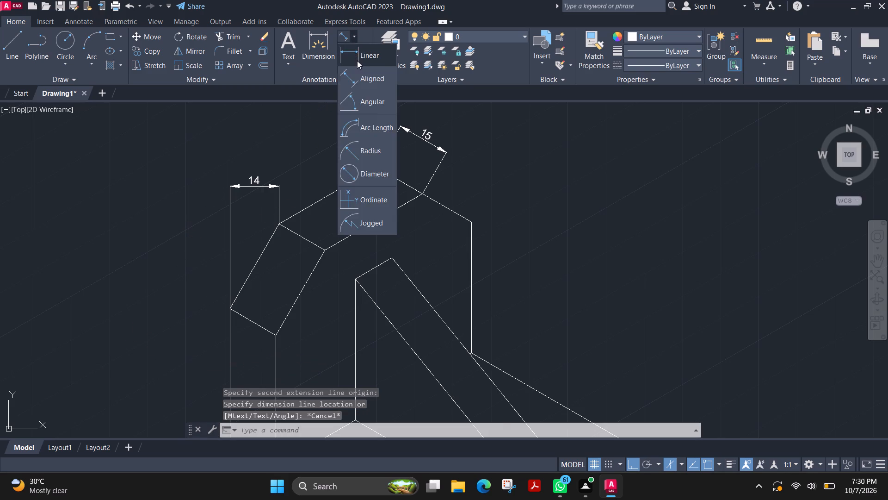
{"action": "left_click", "coordinate": [278, 223]}
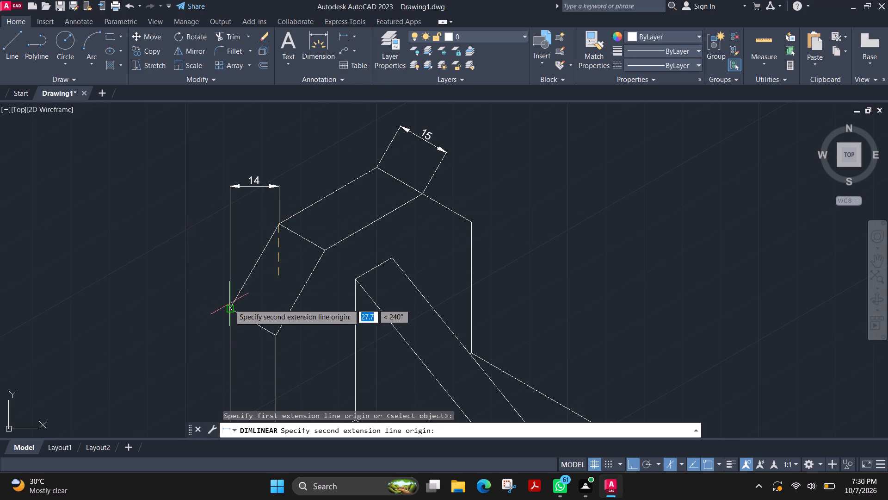
{"action": "left_click", "coordinate": [230, 307]}
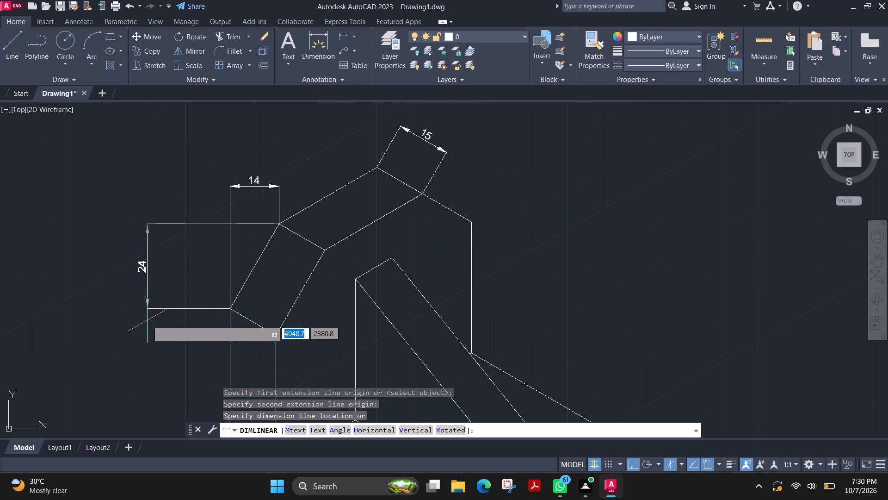
{"action": "left_click", "coordinate": [179, 307]}
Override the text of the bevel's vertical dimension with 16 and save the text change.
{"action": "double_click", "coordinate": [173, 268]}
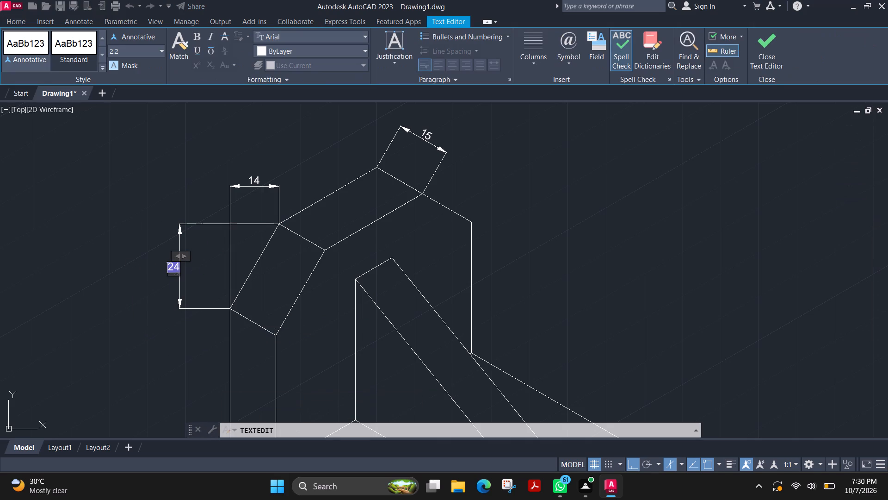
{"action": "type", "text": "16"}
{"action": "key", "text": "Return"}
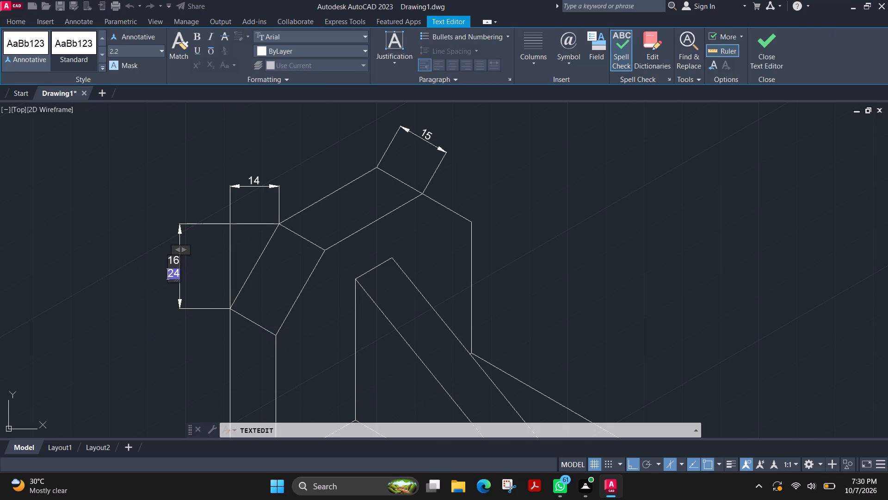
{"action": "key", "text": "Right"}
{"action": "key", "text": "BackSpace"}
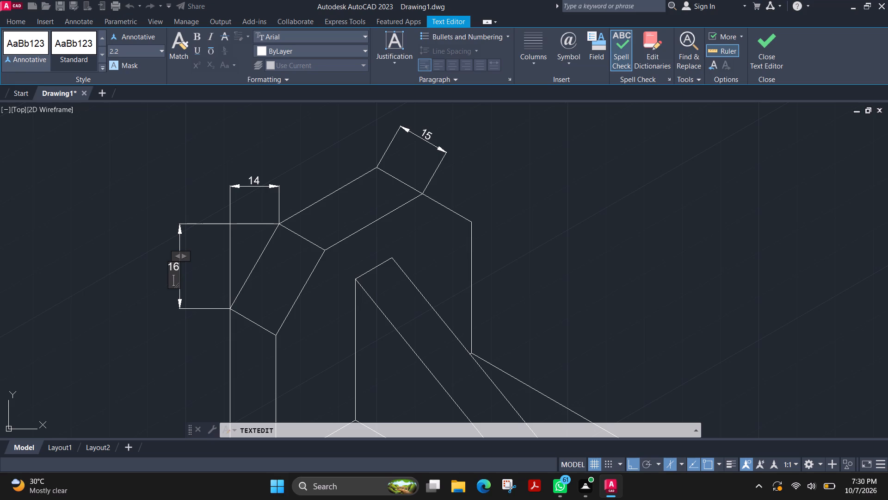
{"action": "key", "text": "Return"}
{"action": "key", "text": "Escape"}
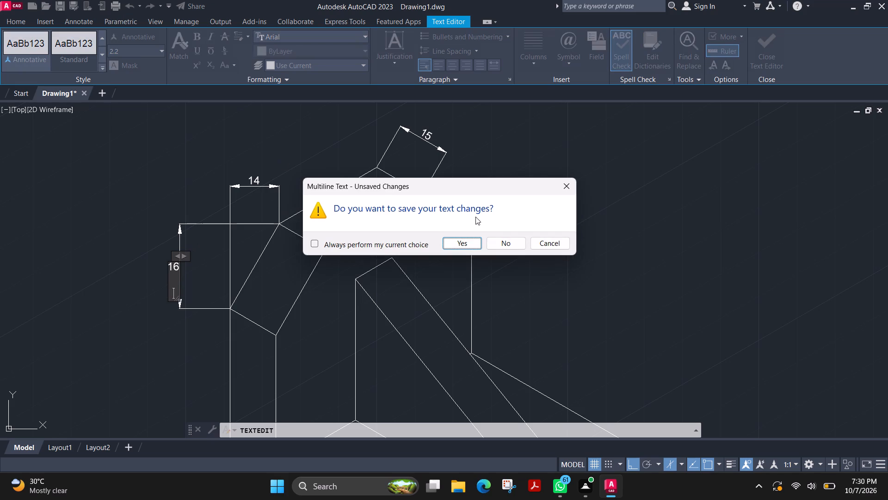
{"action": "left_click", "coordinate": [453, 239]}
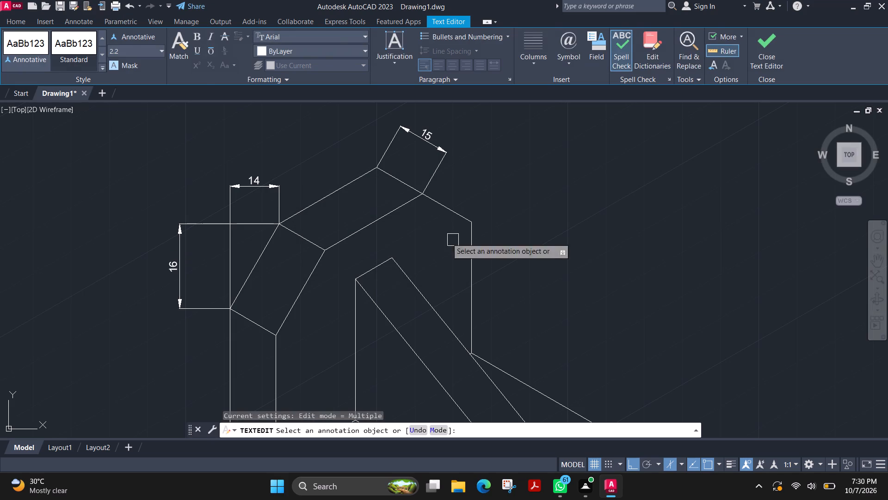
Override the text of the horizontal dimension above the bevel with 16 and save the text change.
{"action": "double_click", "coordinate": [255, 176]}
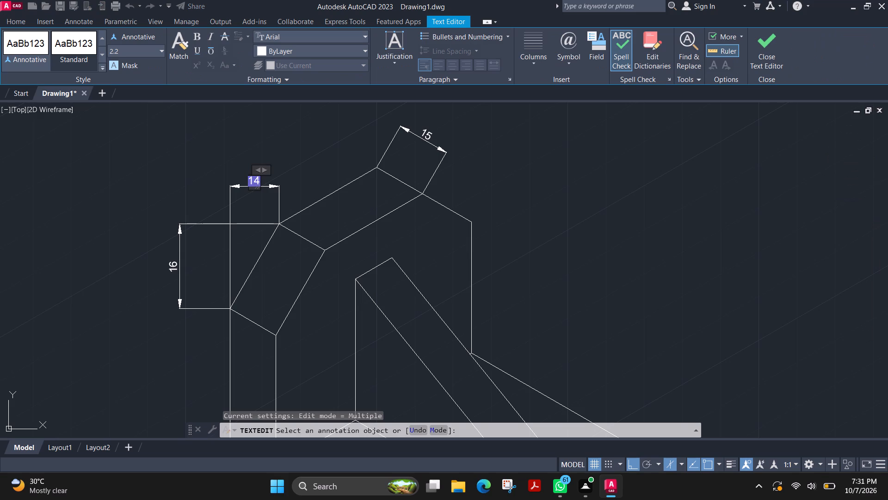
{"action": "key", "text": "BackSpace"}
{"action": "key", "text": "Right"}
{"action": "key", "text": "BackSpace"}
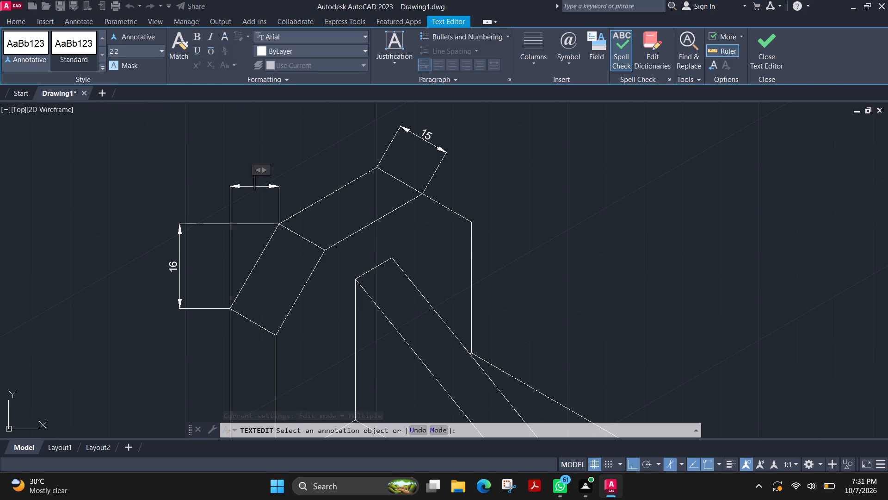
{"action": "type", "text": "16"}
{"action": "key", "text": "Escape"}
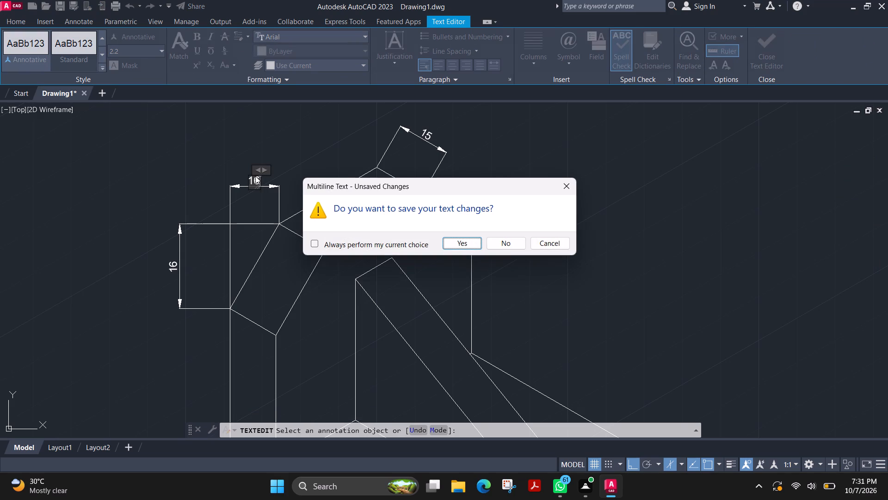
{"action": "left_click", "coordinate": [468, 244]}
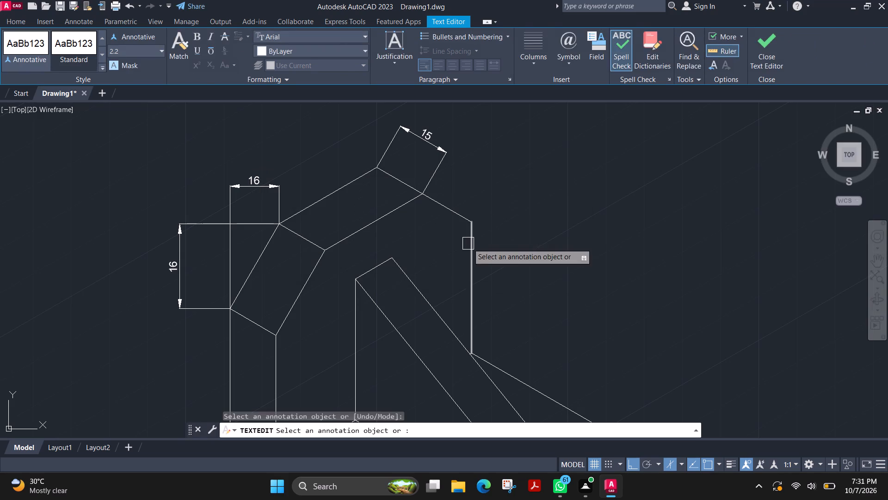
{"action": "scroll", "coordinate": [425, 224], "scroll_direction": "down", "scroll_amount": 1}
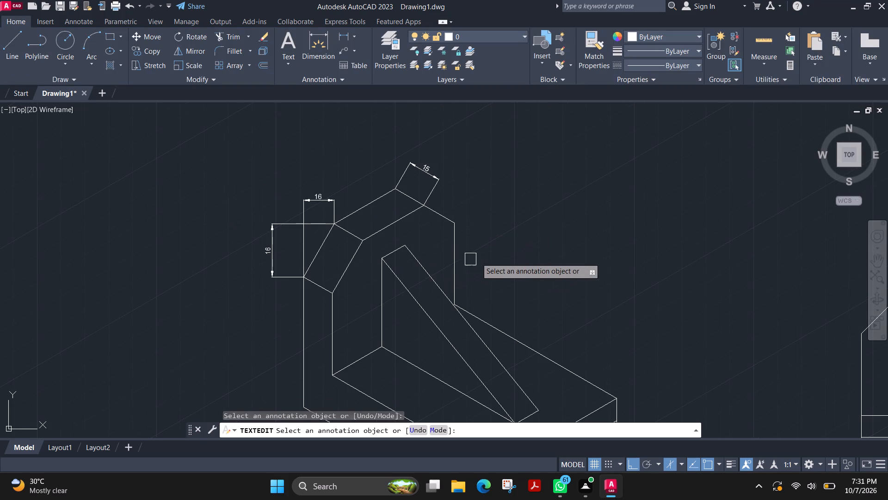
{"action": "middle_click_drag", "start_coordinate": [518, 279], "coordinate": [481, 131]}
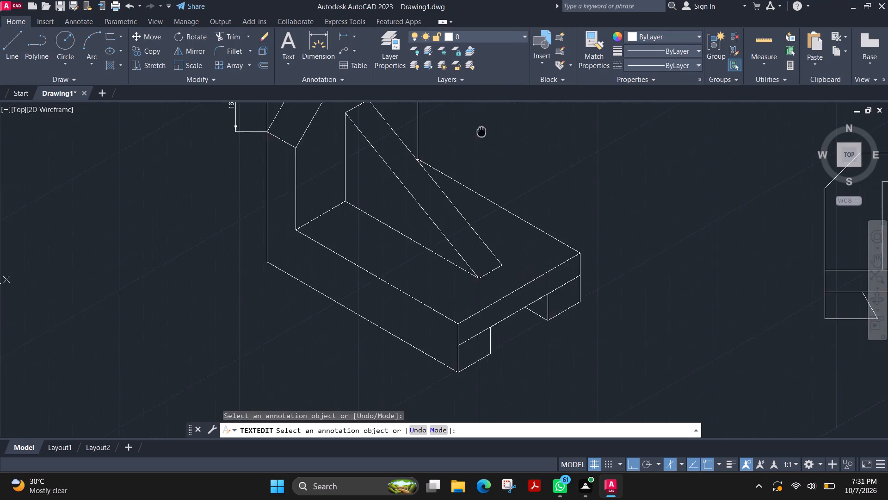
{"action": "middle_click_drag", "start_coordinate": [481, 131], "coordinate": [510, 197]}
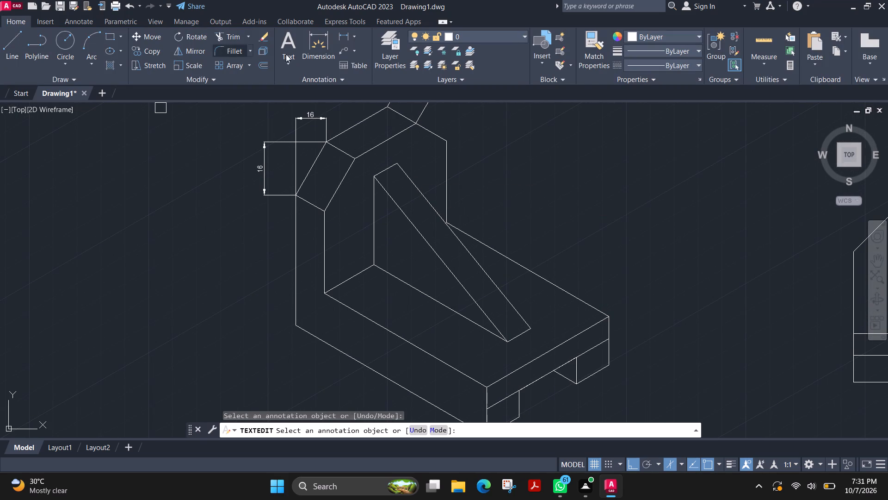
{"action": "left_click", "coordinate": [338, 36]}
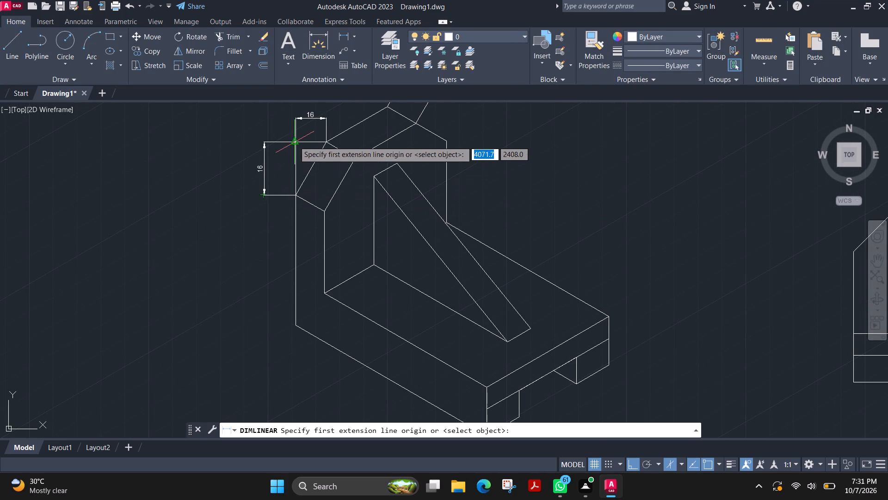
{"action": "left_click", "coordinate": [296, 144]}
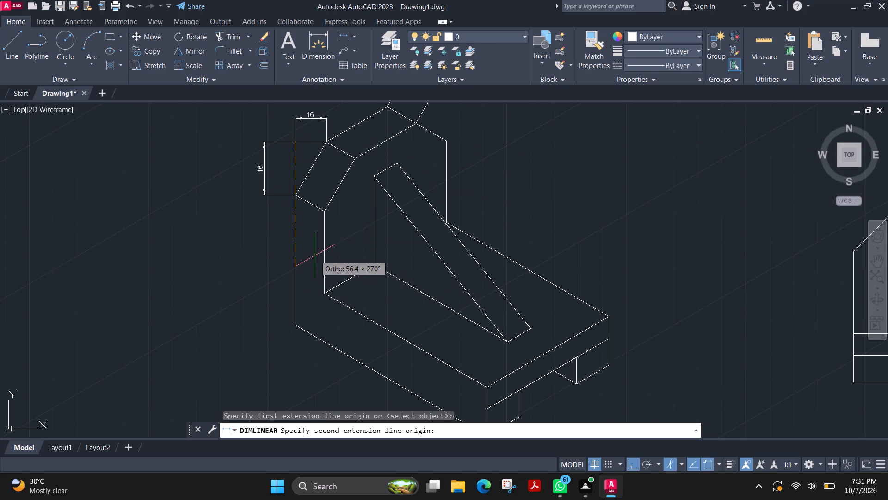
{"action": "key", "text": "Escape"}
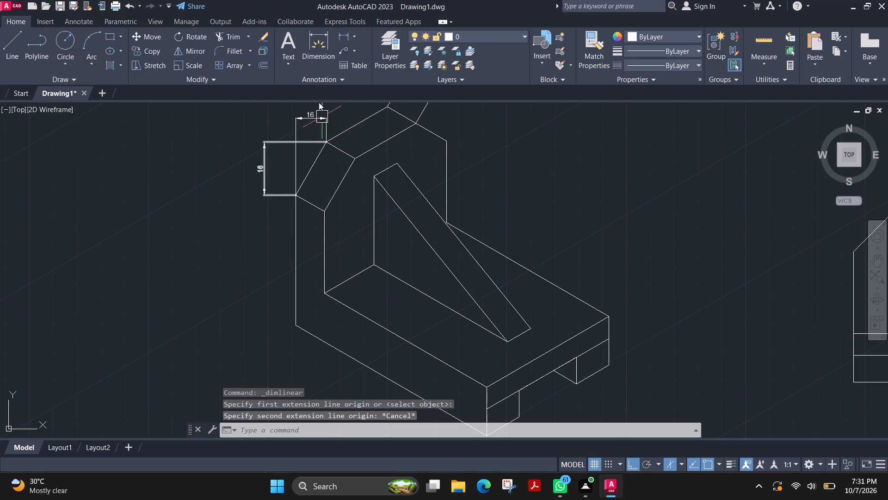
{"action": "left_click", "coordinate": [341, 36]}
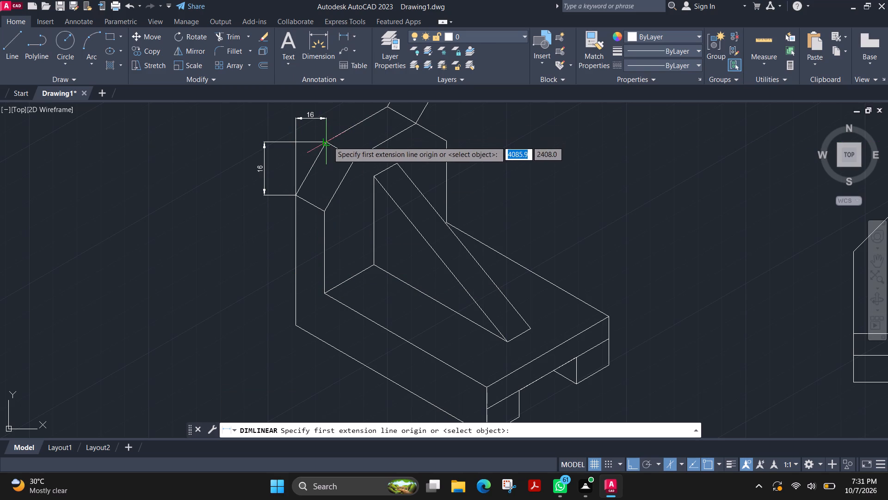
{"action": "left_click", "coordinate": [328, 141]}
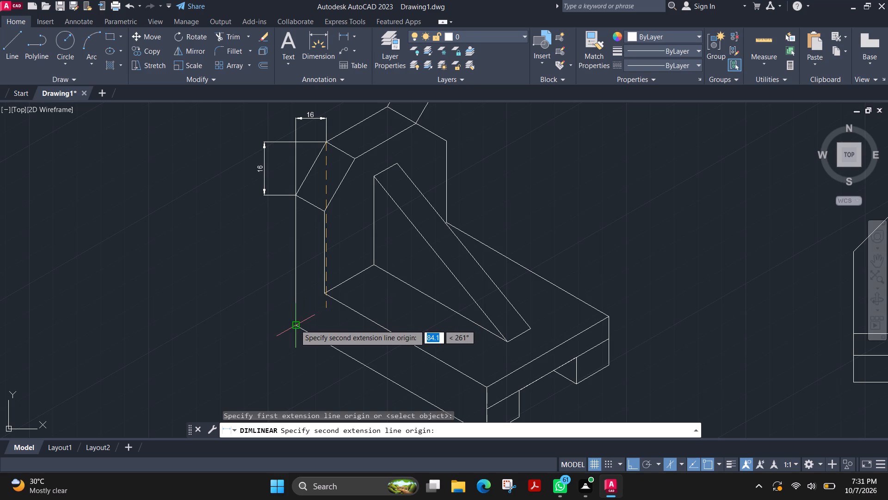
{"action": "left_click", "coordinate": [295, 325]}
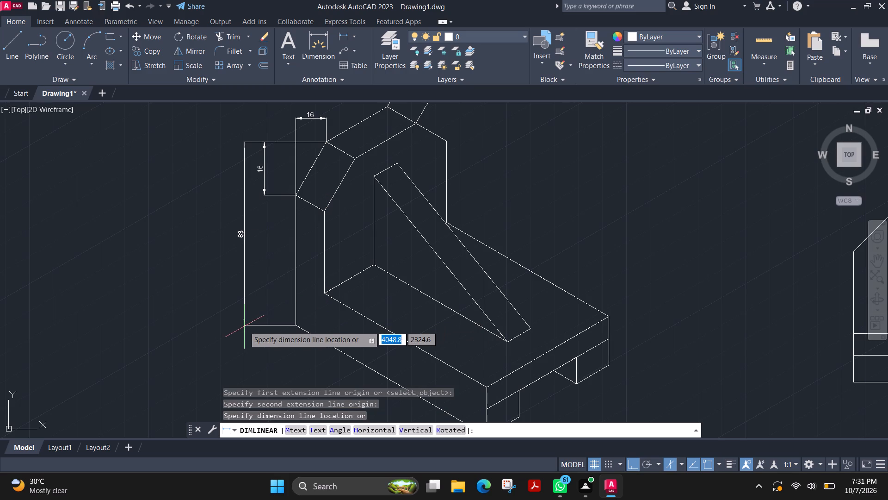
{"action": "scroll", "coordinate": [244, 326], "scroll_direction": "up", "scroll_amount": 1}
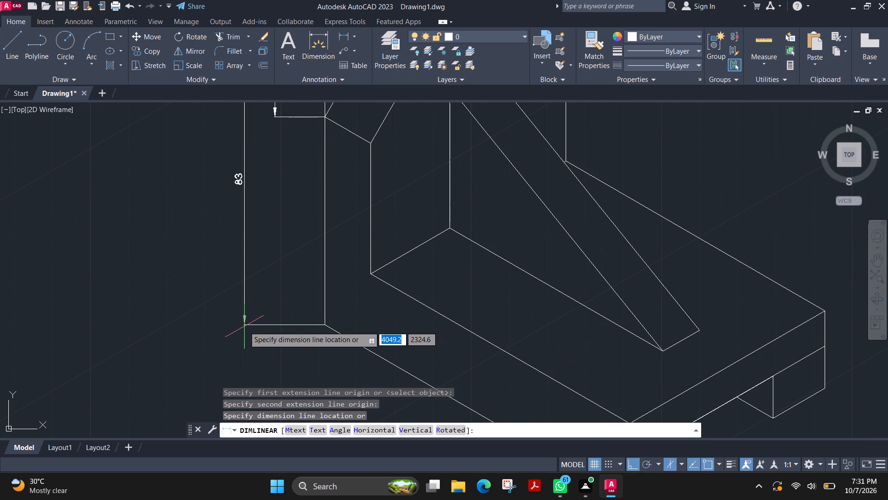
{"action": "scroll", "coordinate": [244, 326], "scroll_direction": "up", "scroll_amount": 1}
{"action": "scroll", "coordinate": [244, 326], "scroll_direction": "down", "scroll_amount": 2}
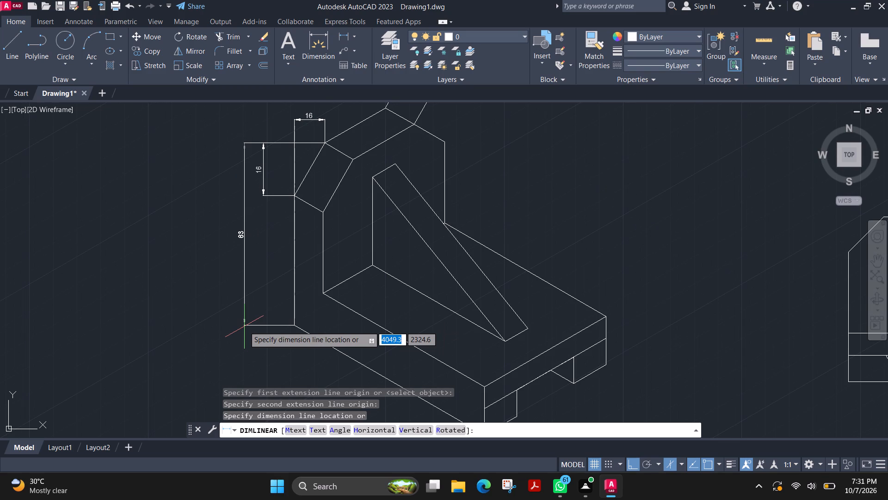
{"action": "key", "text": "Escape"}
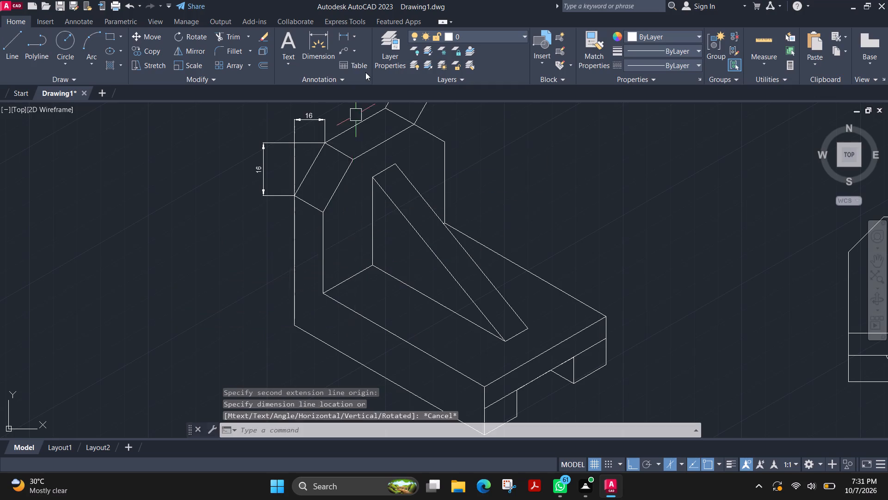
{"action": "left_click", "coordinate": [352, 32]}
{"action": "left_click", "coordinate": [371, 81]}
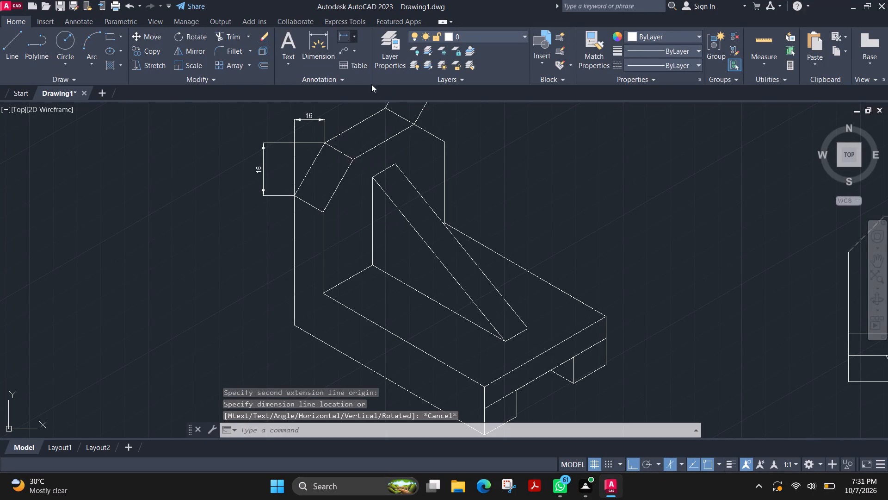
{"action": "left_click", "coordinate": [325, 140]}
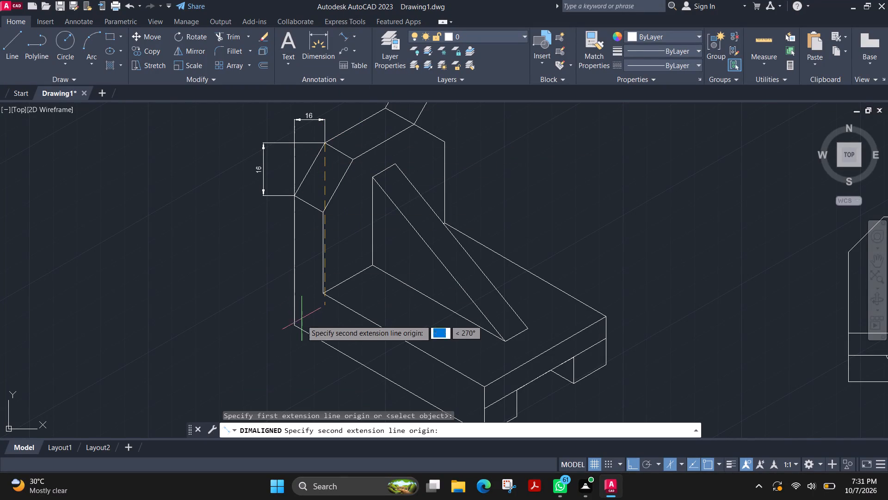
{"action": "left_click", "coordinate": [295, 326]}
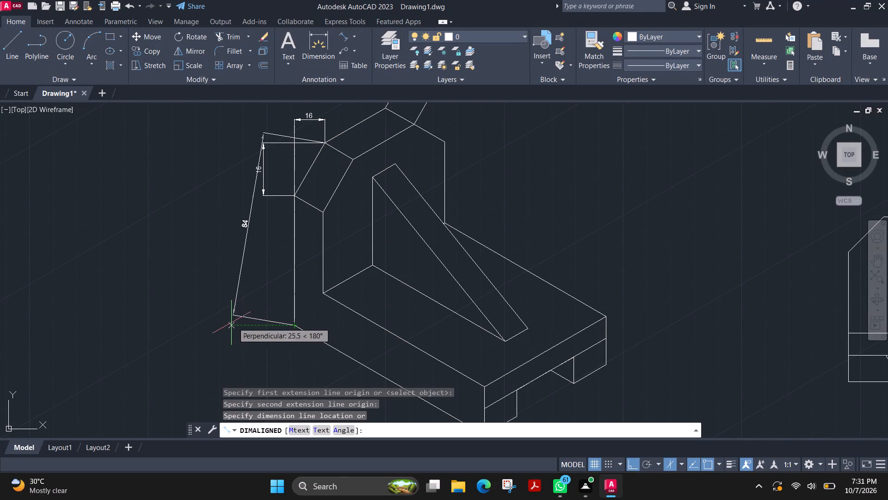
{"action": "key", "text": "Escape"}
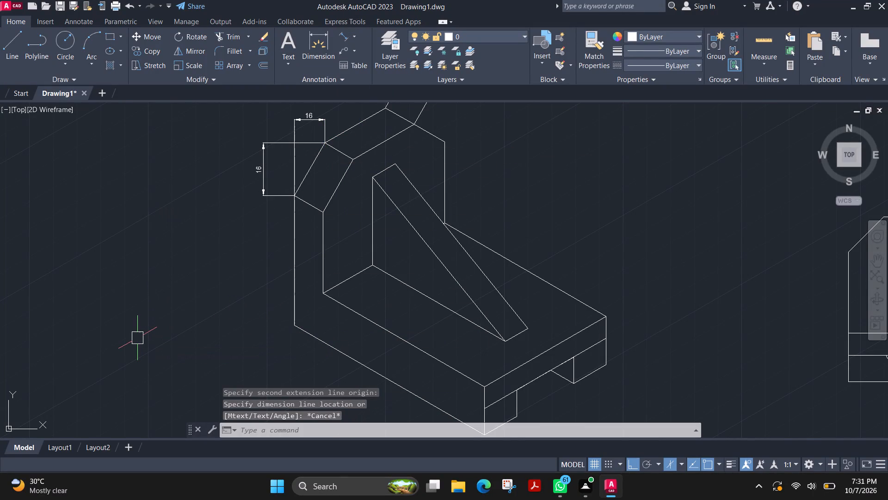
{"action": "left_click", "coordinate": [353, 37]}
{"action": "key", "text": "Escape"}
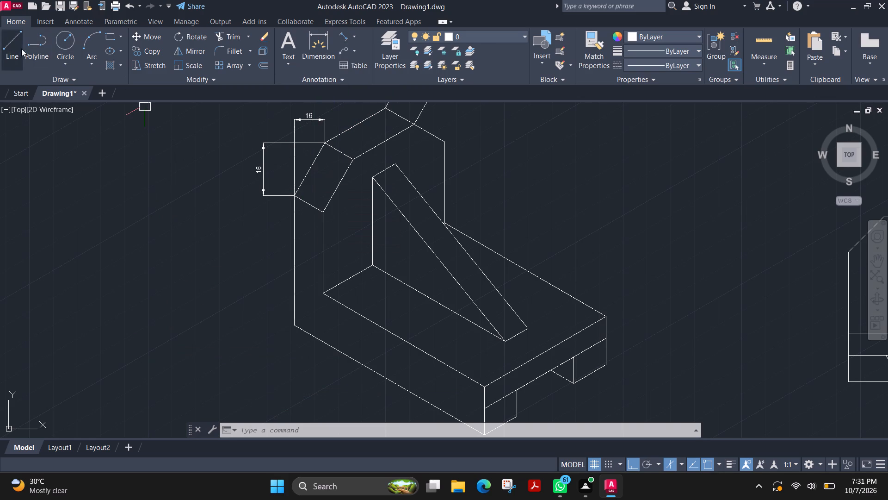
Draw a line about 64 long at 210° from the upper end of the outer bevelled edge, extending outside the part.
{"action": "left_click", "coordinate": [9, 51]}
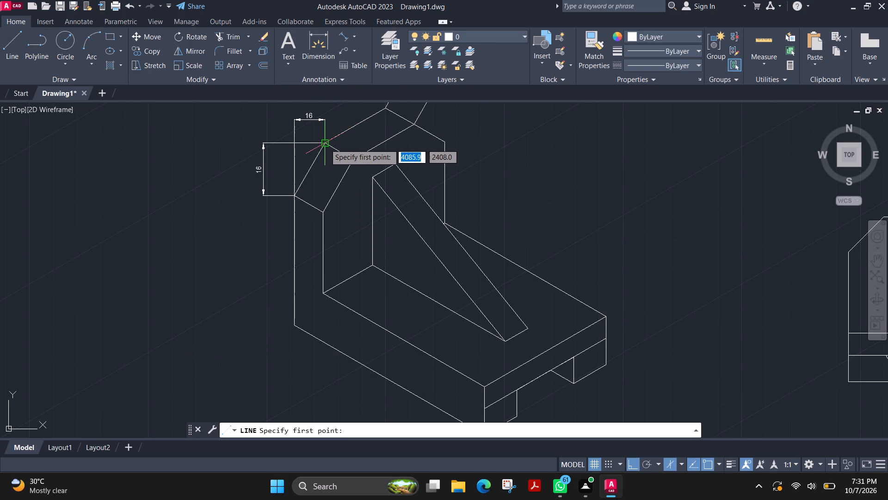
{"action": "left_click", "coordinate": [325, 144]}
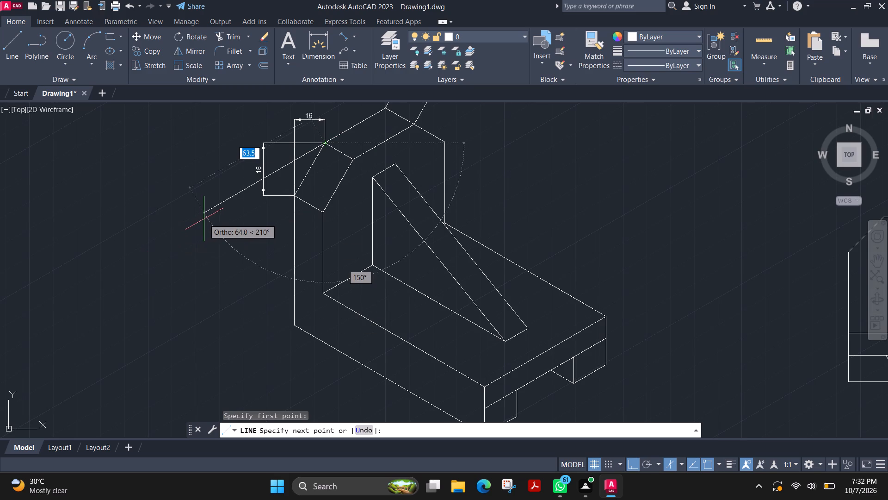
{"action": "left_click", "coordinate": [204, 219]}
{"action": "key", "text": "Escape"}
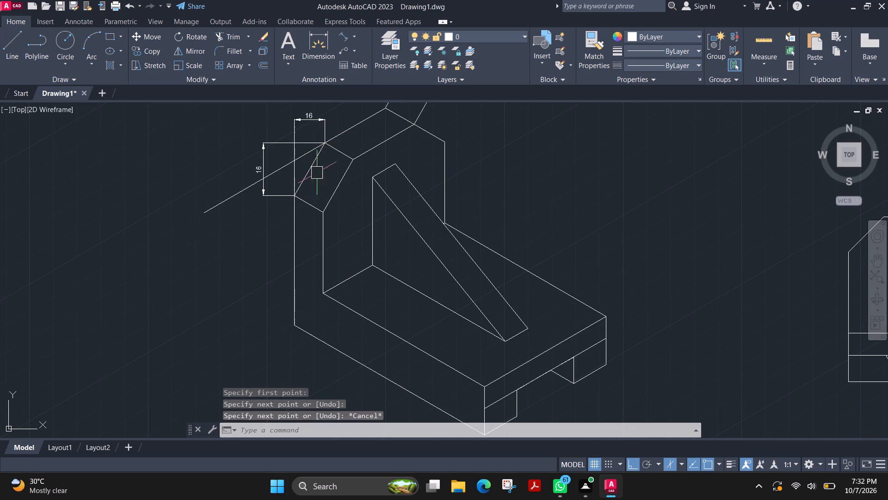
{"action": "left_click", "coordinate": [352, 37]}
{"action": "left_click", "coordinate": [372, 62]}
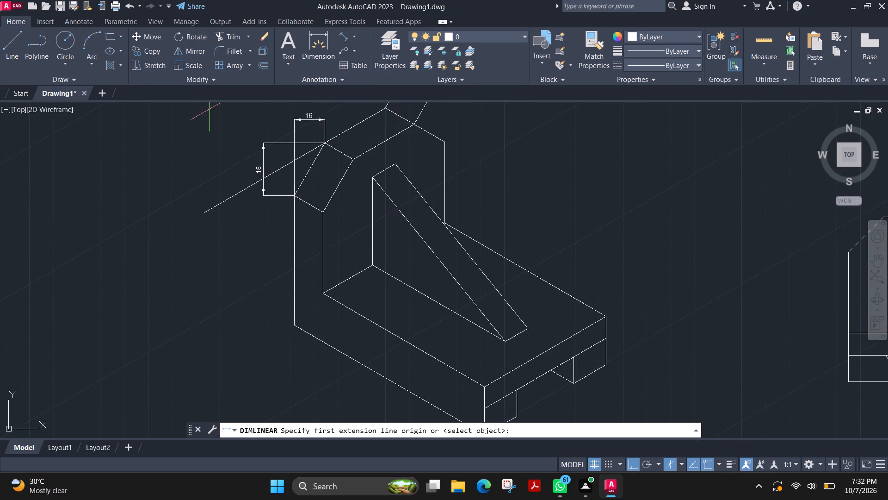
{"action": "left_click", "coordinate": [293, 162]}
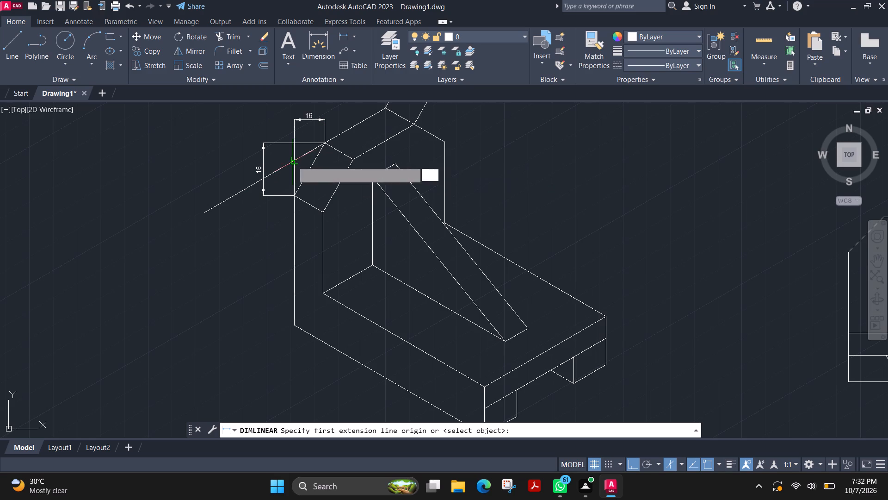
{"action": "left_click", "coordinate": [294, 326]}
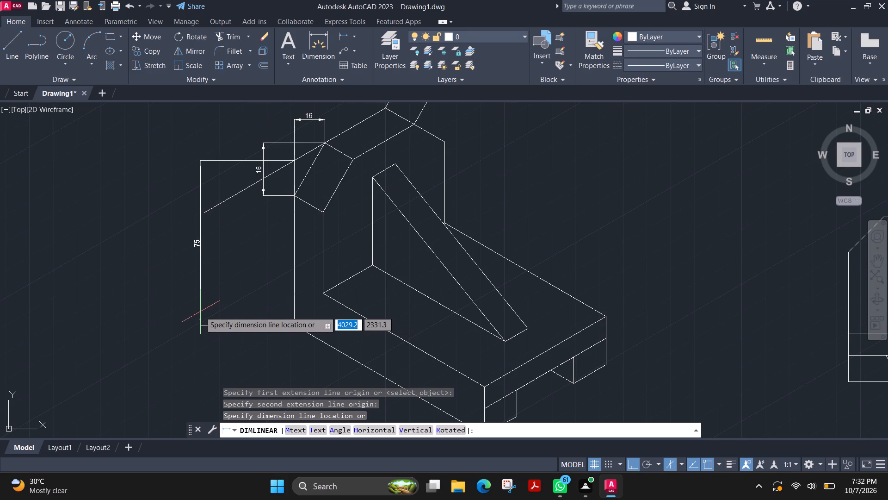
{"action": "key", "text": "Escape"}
Erase the bevel's horizontal and vertical dimensions together with the sloping construction line outside the bevel.
{"action": "left_click", "coordinate": [306, 118]}
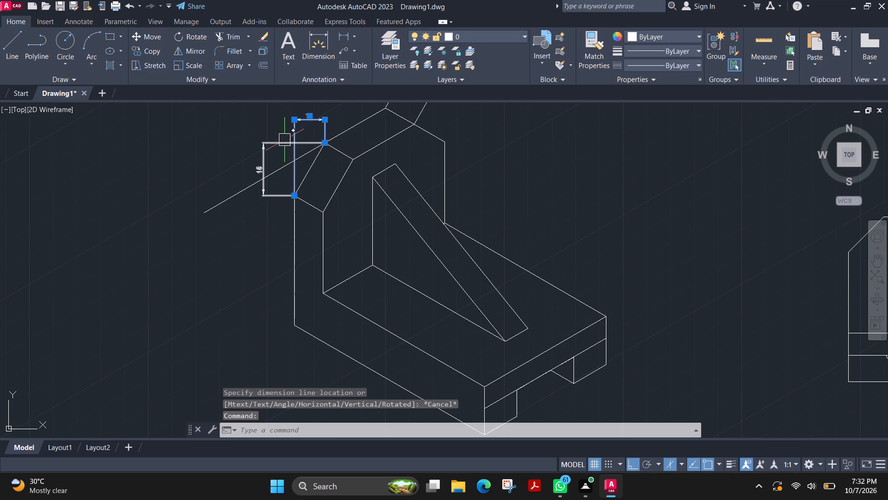
{"action": "left_click", "coordinate": [284, 140]}
{"action": "left_click", "coordinate": [283, 174]}
{"action": "key", "text": "Delete"}
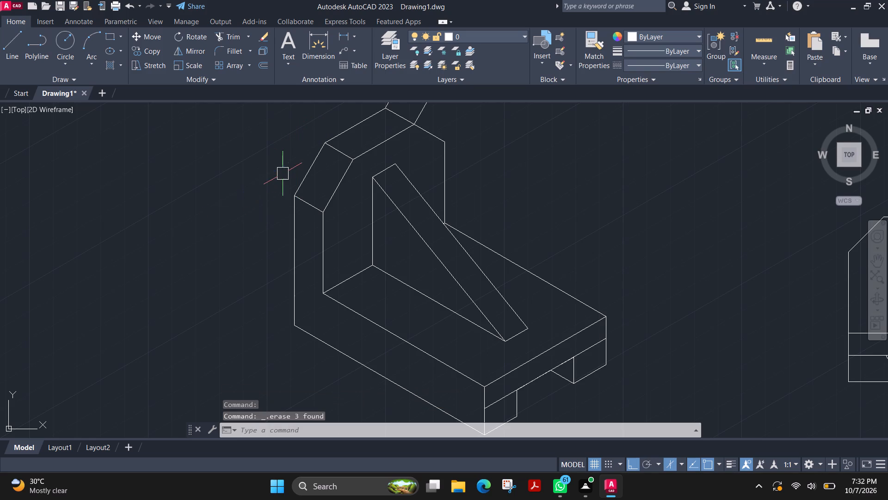
{"action": "middle_click_drag", "start_coordinate": [296, 151], "coordinate": [282, 202]}
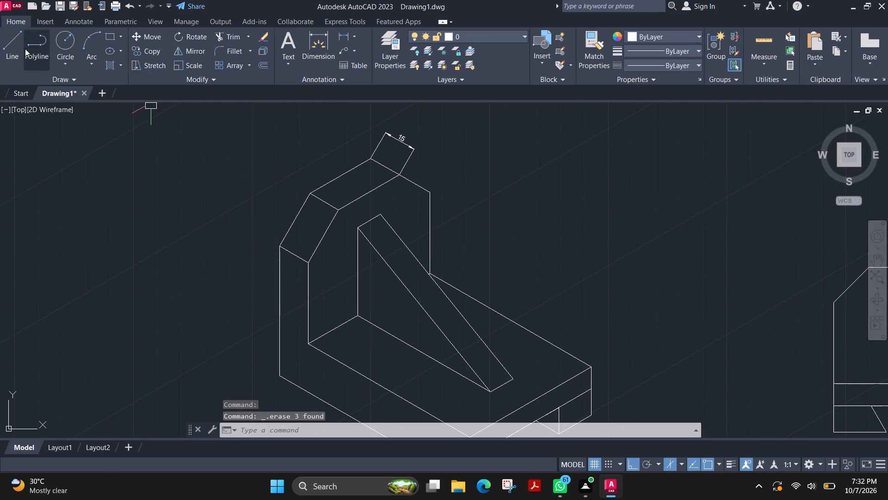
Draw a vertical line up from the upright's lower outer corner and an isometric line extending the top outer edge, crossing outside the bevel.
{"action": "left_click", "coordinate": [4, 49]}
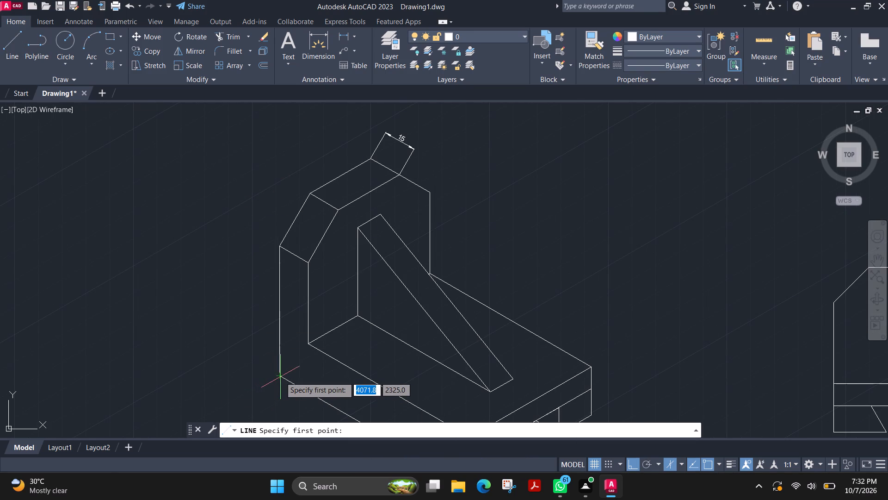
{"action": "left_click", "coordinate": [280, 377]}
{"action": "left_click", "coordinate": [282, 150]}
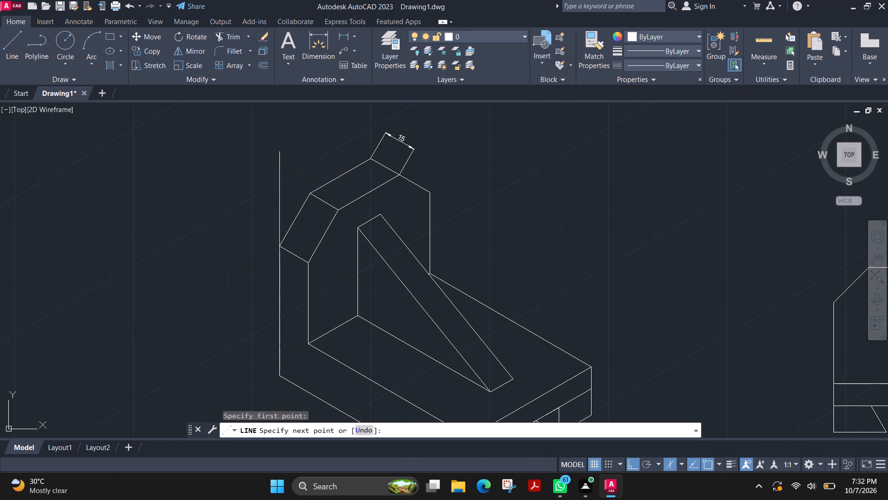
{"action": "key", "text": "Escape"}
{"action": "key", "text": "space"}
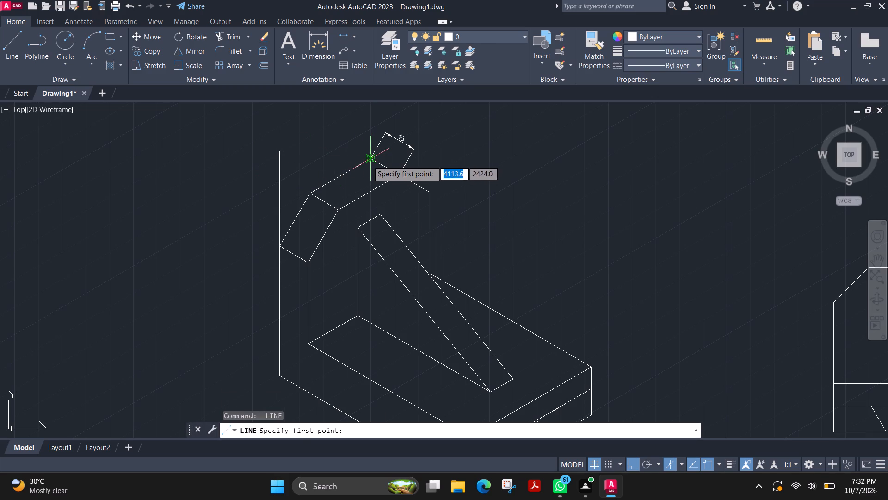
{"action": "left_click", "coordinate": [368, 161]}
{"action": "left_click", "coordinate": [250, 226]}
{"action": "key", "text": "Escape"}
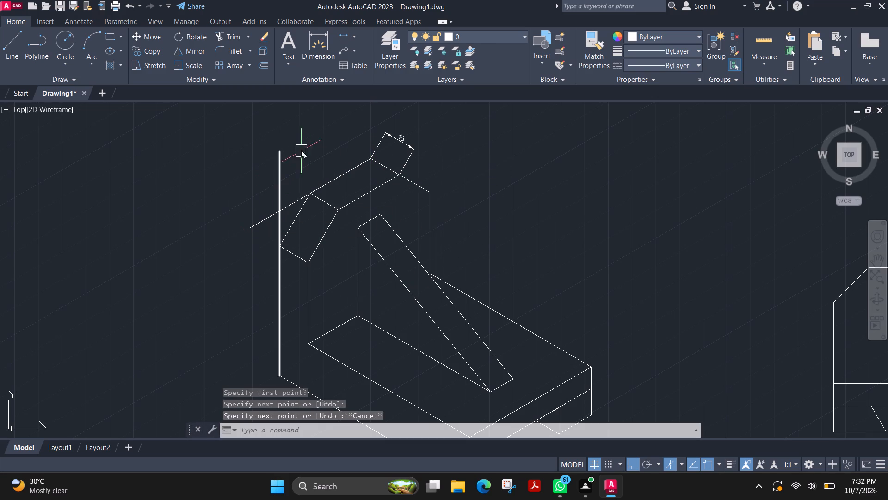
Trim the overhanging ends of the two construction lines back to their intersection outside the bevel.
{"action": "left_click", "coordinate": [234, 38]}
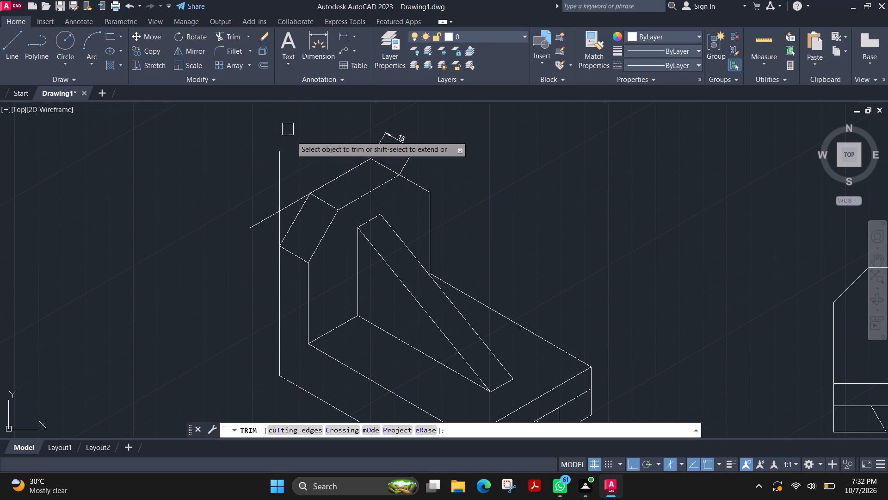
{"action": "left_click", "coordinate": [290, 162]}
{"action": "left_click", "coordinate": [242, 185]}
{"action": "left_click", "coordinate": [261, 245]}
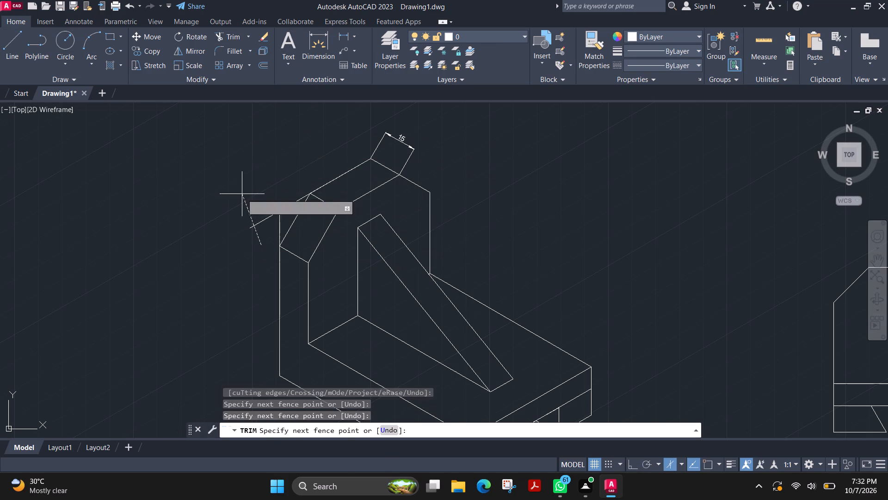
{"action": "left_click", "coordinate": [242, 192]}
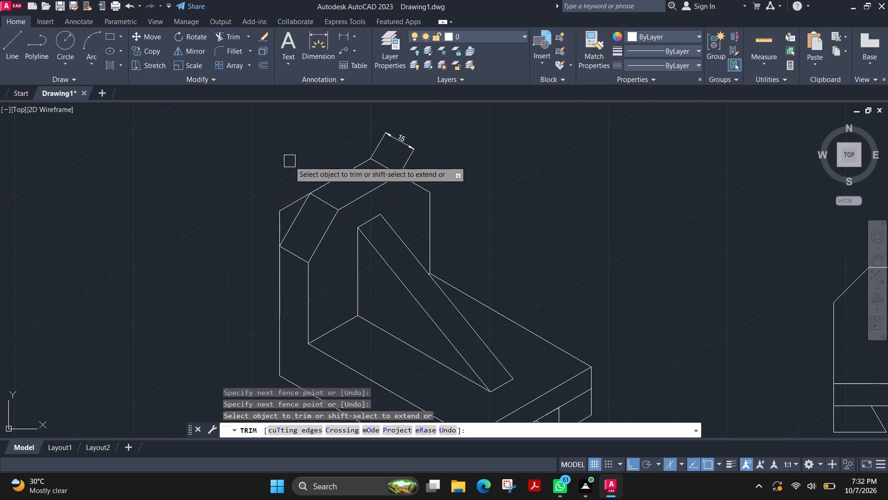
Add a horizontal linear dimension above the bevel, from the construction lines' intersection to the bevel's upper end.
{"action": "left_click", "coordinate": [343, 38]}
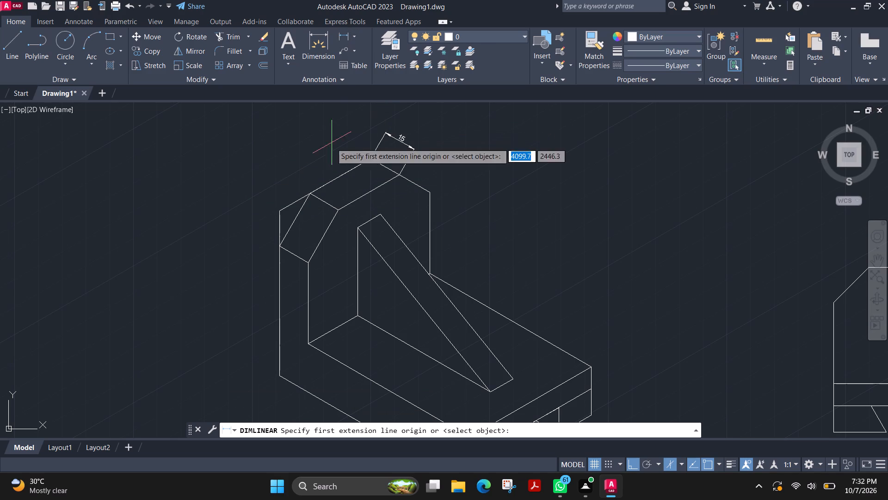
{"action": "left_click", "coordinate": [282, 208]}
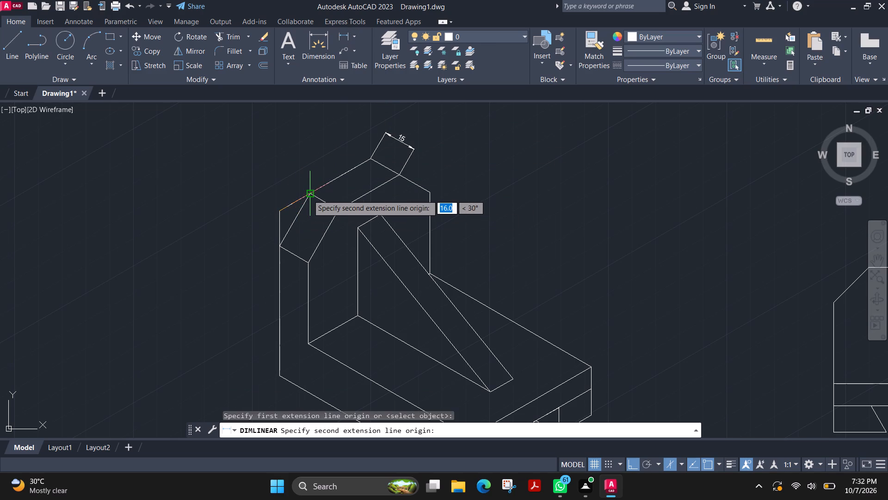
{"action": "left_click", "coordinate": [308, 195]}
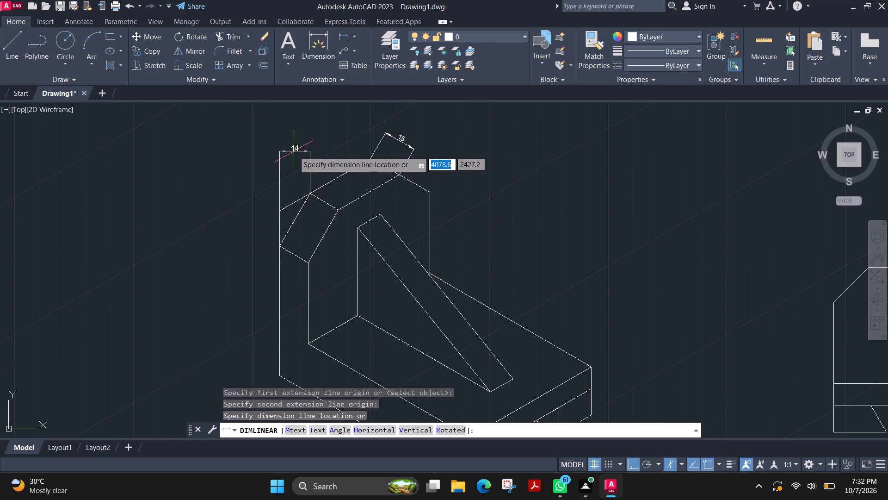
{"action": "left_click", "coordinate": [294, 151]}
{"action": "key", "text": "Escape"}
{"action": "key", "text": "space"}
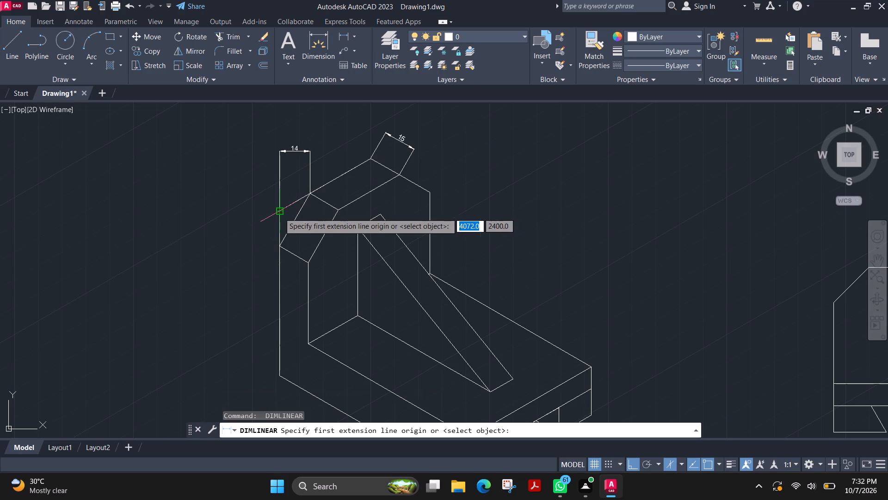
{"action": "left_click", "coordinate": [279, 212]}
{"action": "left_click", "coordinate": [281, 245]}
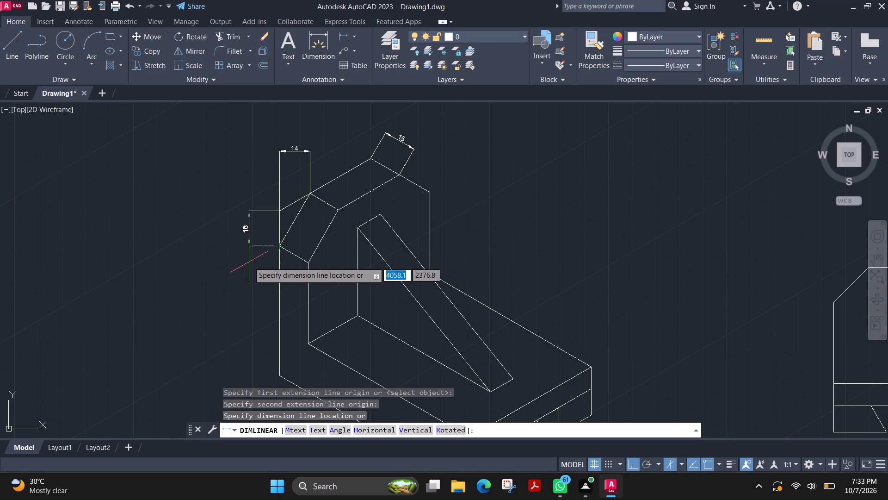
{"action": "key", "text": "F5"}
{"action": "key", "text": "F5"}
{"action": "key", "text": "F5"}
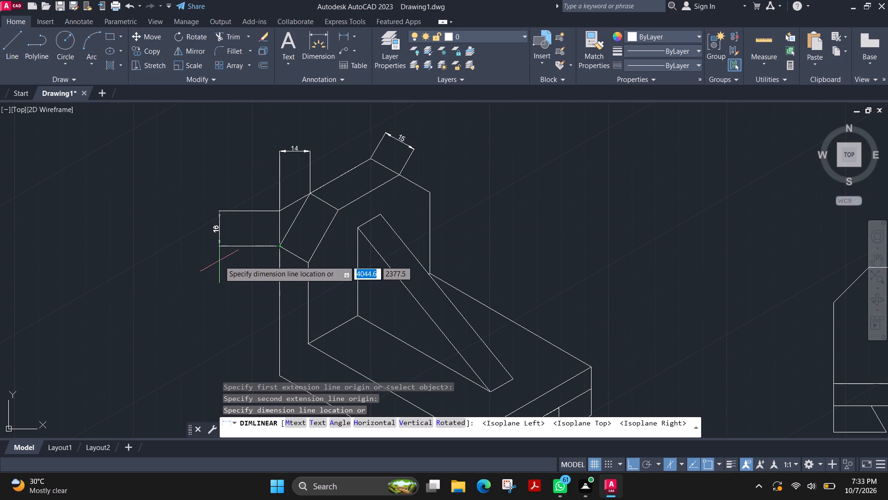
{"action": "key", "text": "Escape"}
Undo the new dimension, trims and construction lines, then the erasure of the bevel's two 16 dimensions and sloping line.
{"action": "key", "text": "ctrl+z"}
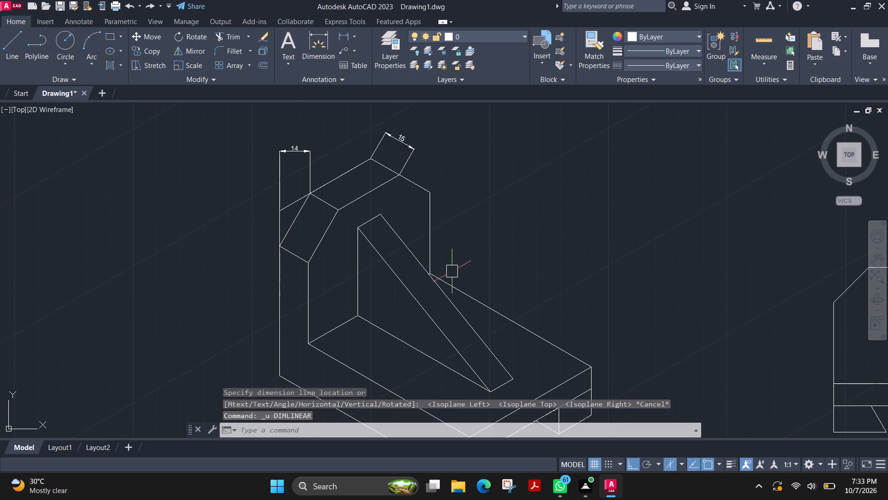
{"action": "key", "text": "ctrl+z"}
{"action": "key", "text": "ctrl+z"}
{"action": "key", "text": "ctrl+z"}
{"action": "key", "text": "ctrl+z"}
{"action": "key", "text": "ctrl+z"}
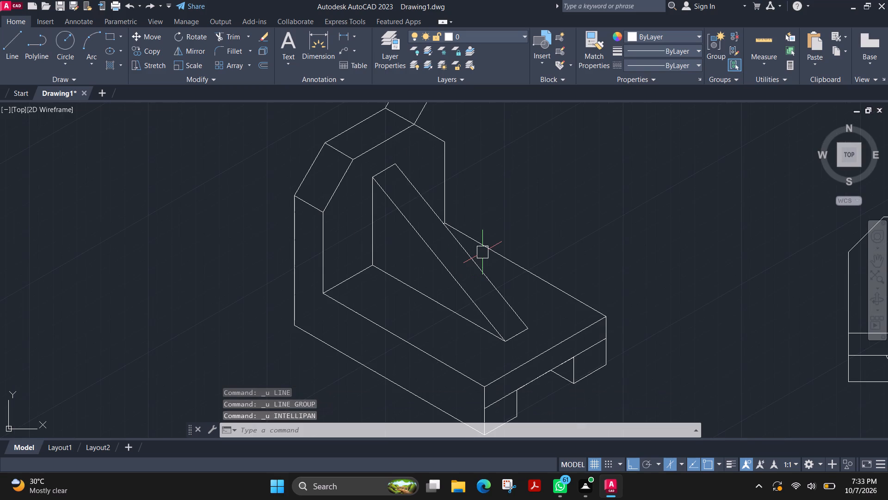
{"action": "key", "text": "ctrl+z"}
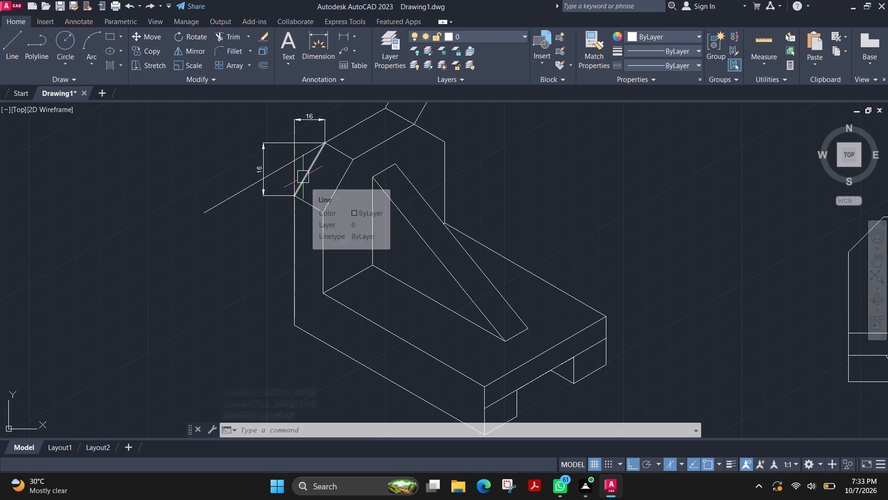
Draw a vertical line from the upright's lower outer corner up past the sloping construction line and the bevel.
{"action": "middle_click_drag", "start_coordinate": [317, 173], "coordinate": [314, 246]}
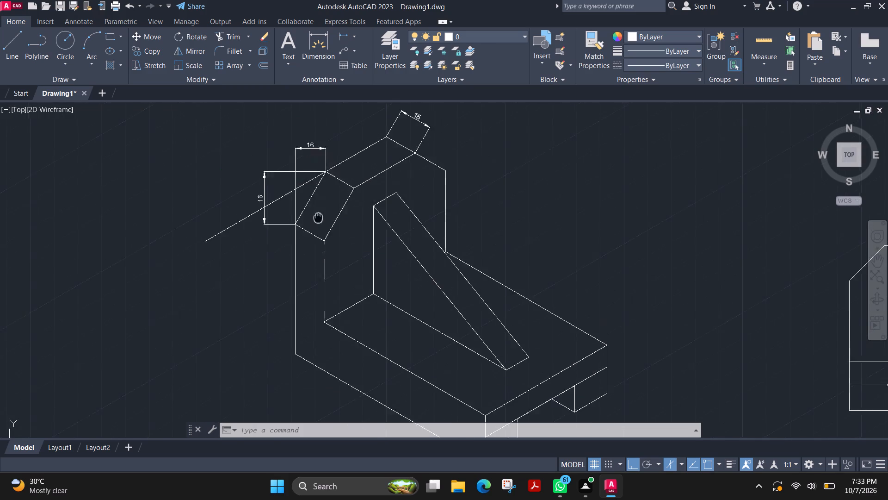
{"action": "middle_click_drag", "start_coordinate": [314, 246], "coordinate": [314, 246]}
{"action": "left_click", "coordinate": [8, 41]}
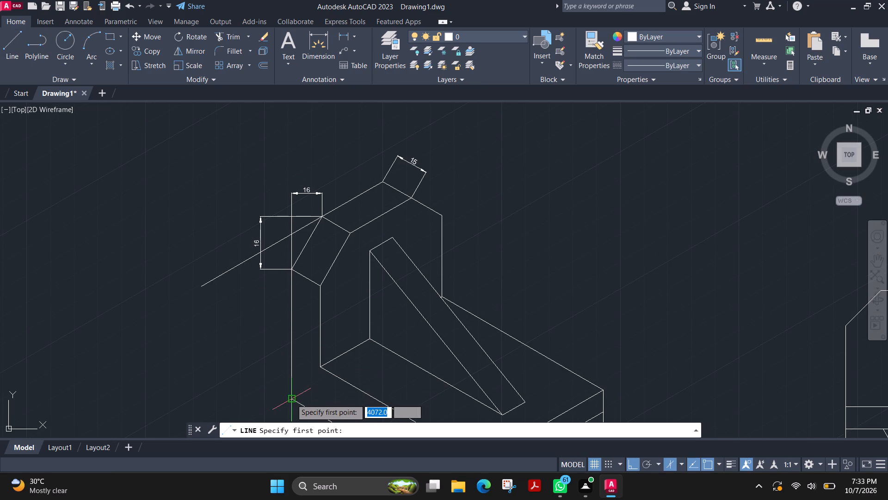
{"action": "left_click", "coordinate": [290, 399]}
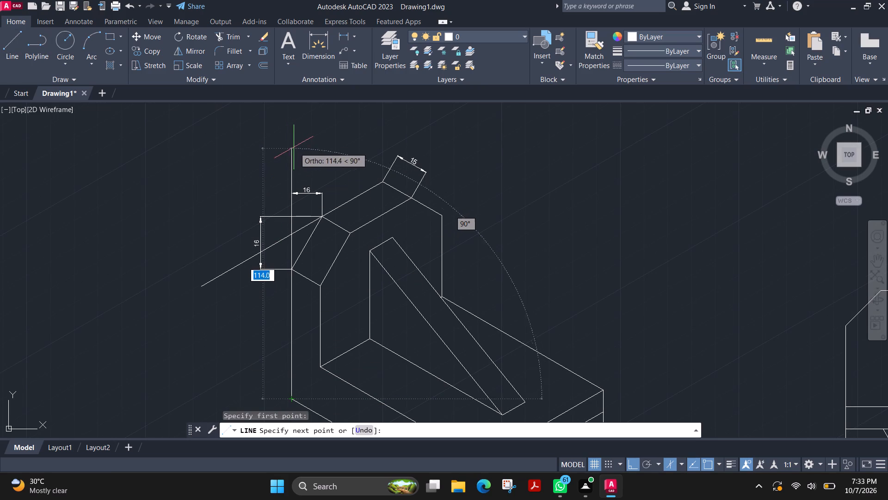
{"action": "left_click", "coordinate": [296, 155]}
{"action": "key", "text": "Escape"}
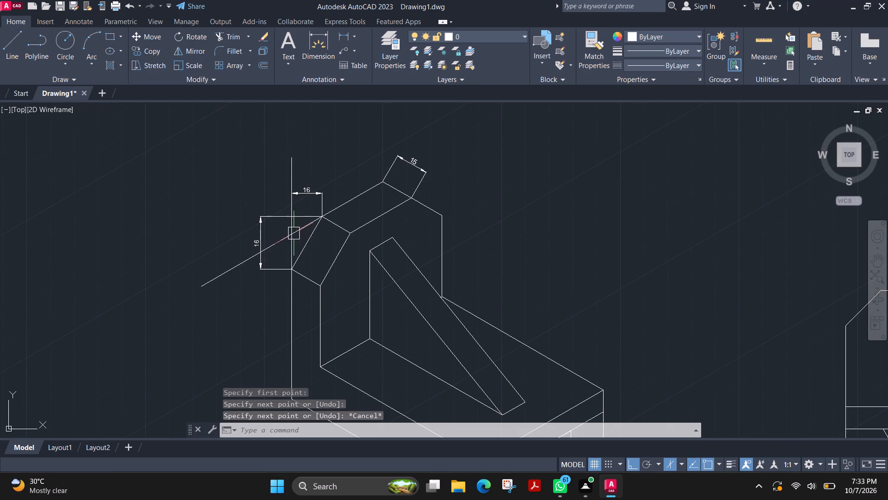
Add a vertical linear dimension from the construction lines' intersection to the upright's lower outer corner, placed outside the bevel's vertical dimension.
{"action": "middle_click_drag", "start_coordinate": [342, 273], "coordinate": [316, 197]}
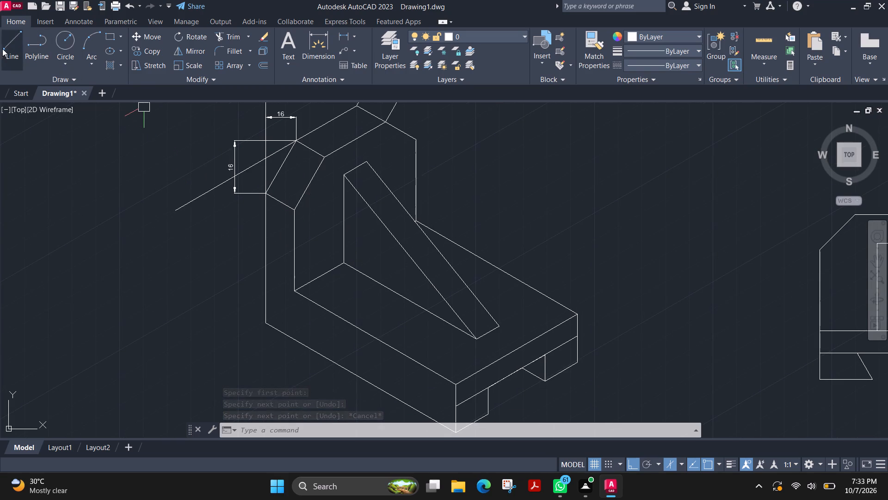
{"action": "left_click", "coordinate": [342, 35]}
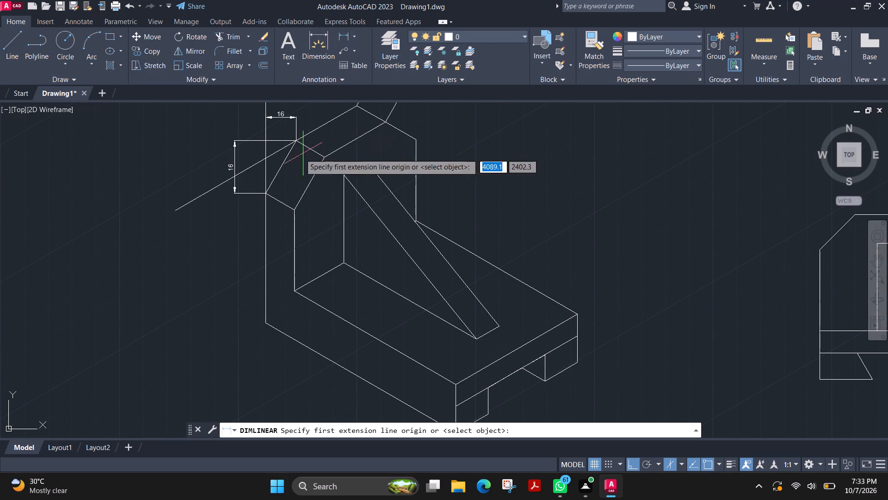
{"action": "left_click", "coordinate": [266, 159]}
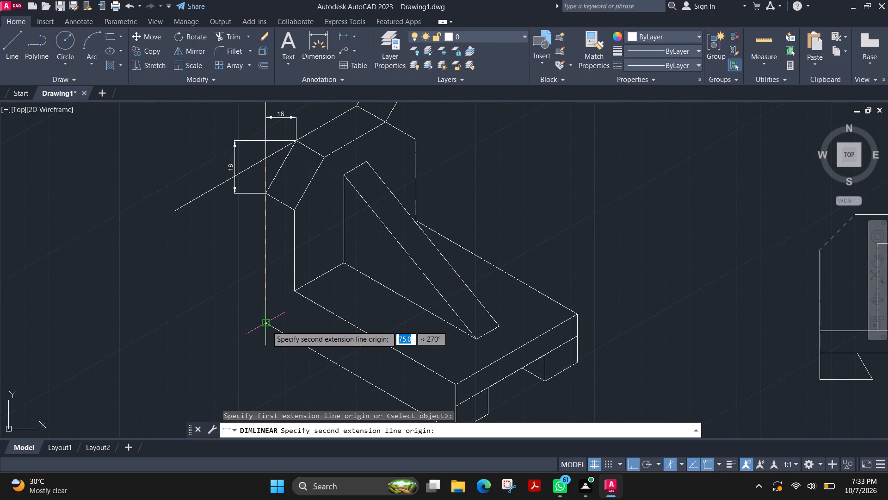
{"action": "left_click", "coordinate": [265, 325]}
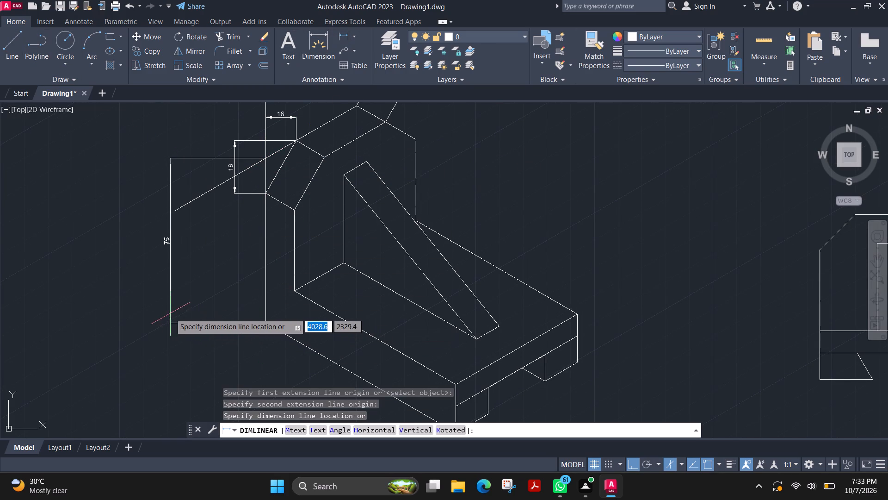
{"action": "left_click", "coordinate": [191, 305]}
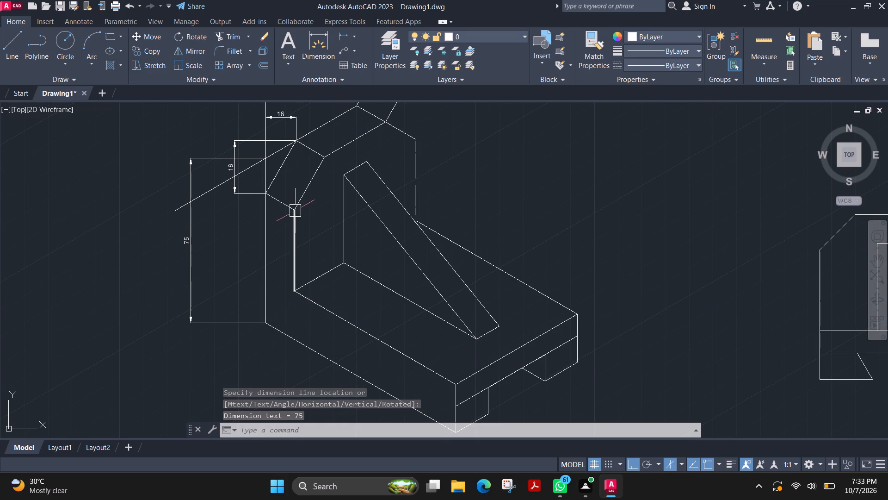
Add a vertical linear dimension to the rib's vertical edge, placed outside the upright beneath the bevel's vertical dimension.
{"action": "left_click", "coordinate": [342, 35]}
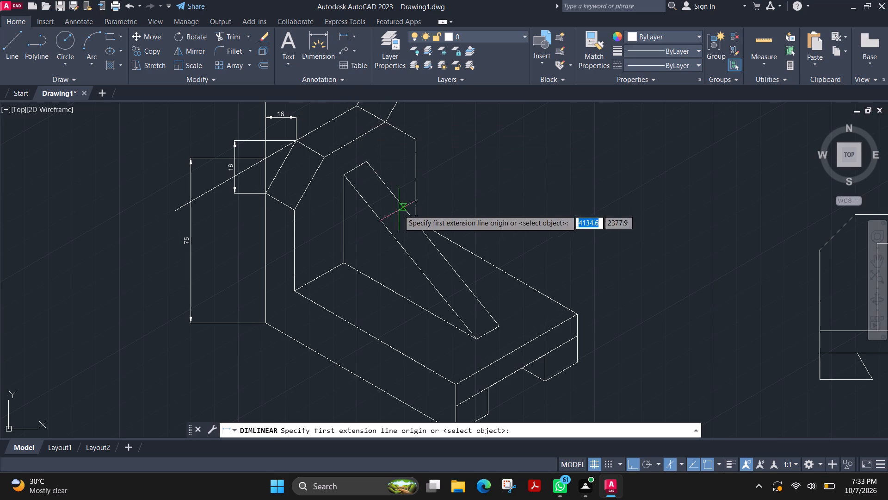
{"action": "left_click", "coordinate": [345, 177]}
{"action": "left_click", "coordinate": [344, 262]}
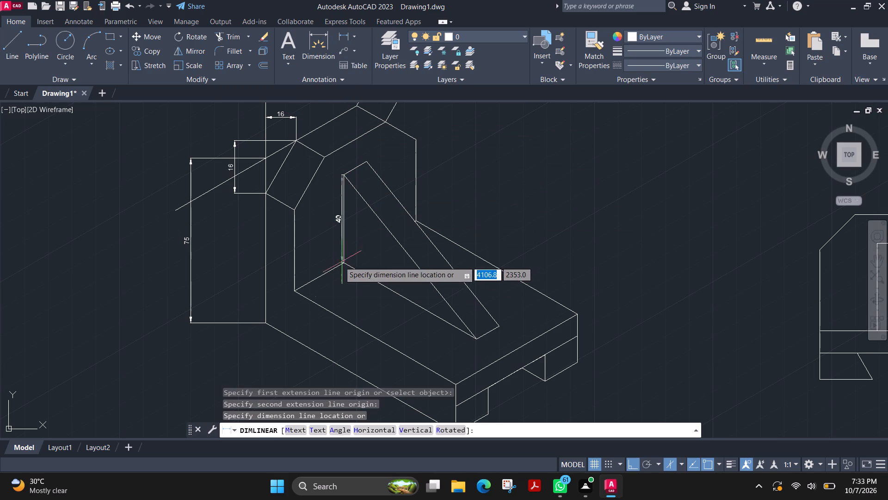
{"action": "left_click", "coordinate": [234, 288]}
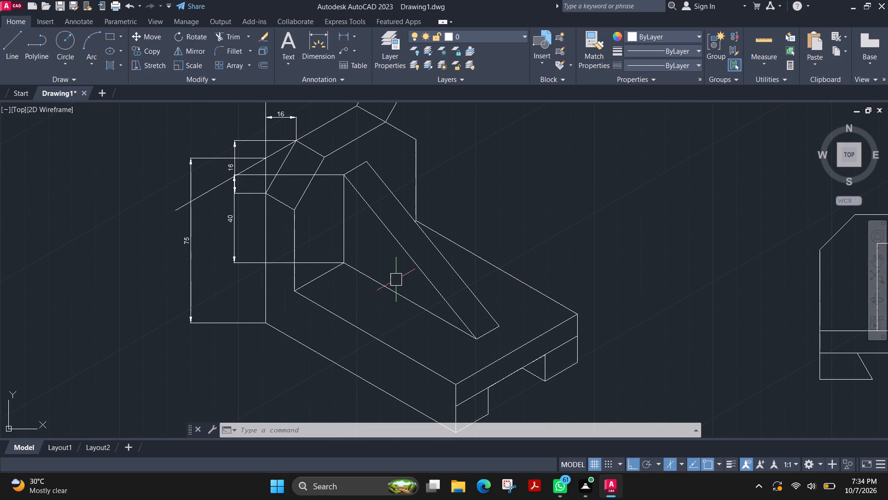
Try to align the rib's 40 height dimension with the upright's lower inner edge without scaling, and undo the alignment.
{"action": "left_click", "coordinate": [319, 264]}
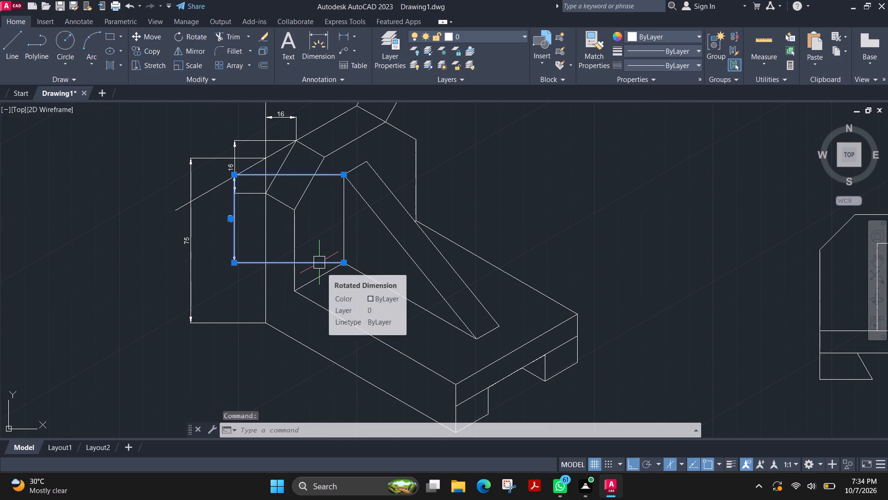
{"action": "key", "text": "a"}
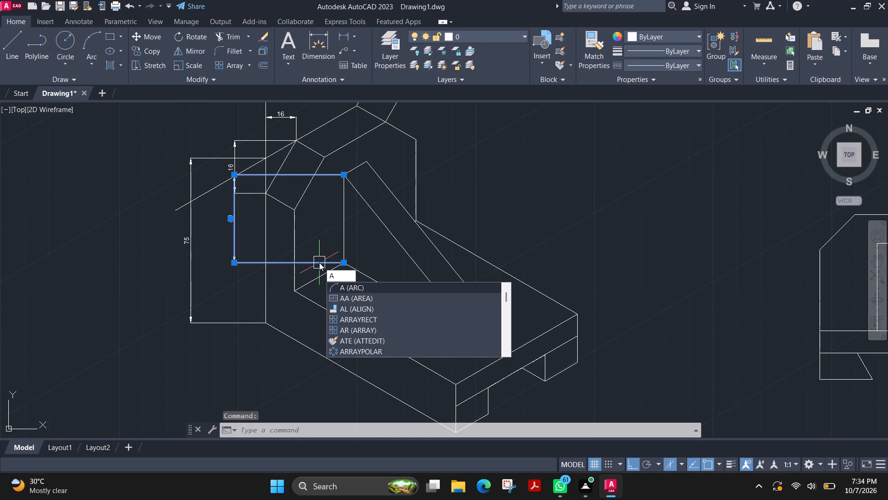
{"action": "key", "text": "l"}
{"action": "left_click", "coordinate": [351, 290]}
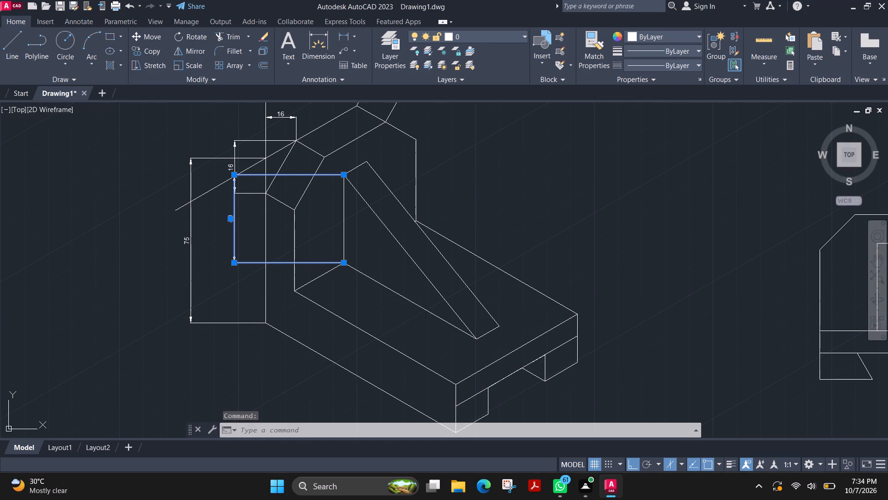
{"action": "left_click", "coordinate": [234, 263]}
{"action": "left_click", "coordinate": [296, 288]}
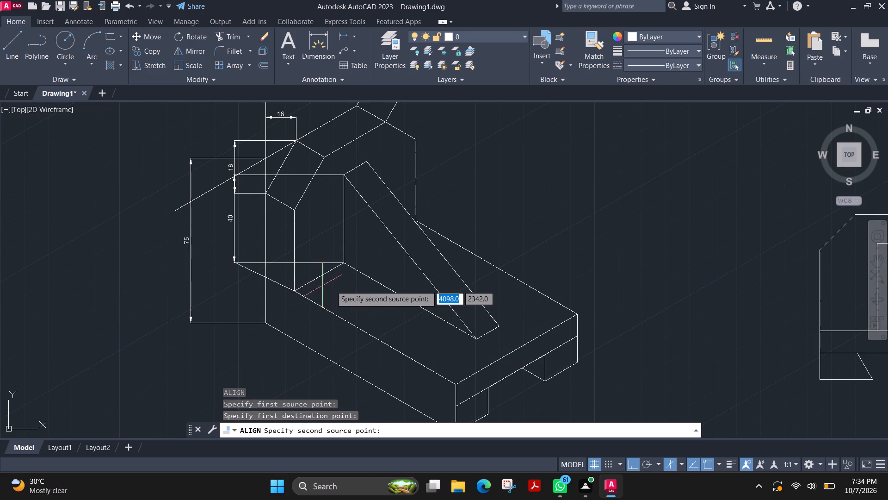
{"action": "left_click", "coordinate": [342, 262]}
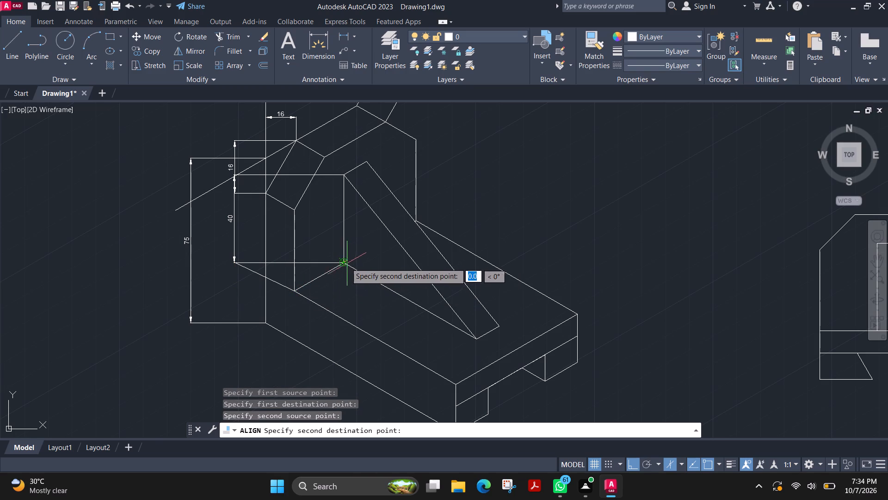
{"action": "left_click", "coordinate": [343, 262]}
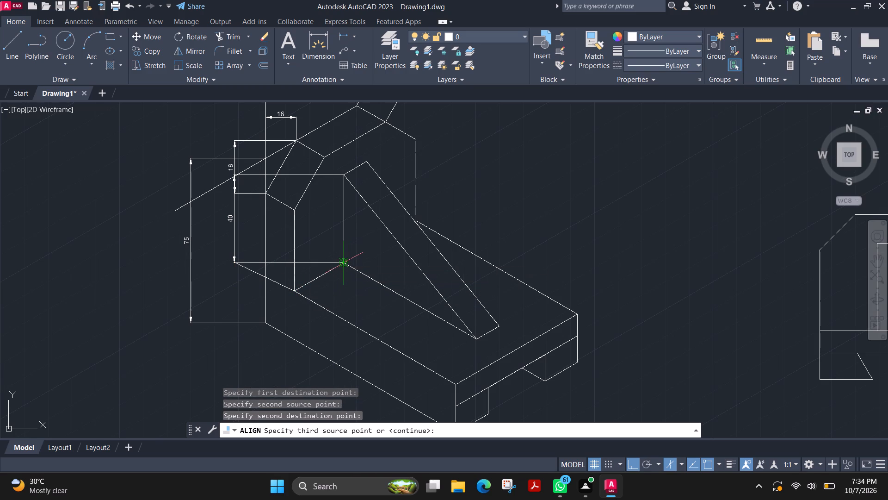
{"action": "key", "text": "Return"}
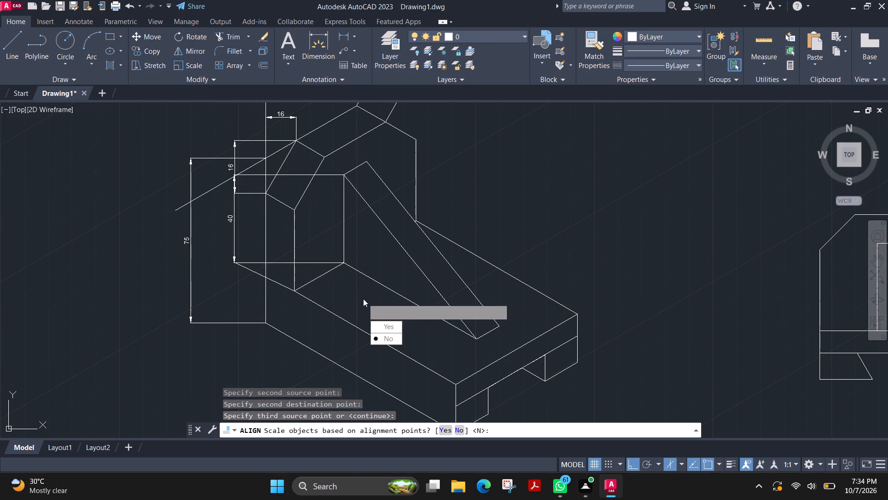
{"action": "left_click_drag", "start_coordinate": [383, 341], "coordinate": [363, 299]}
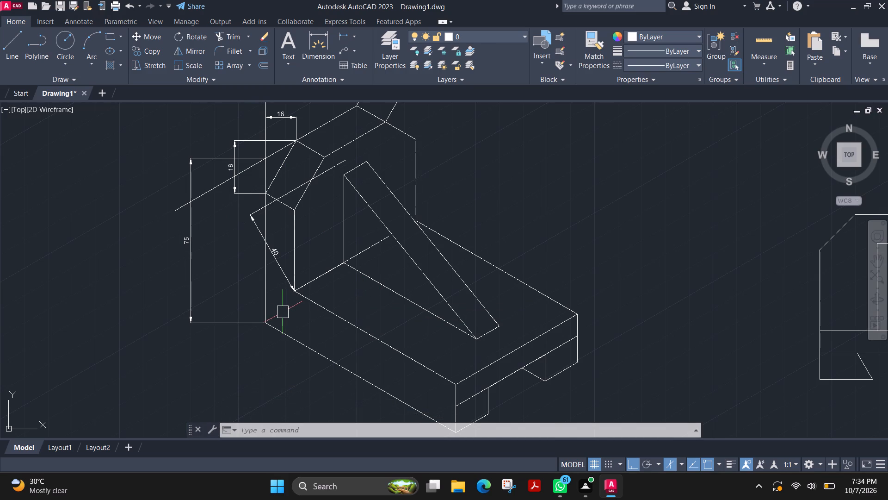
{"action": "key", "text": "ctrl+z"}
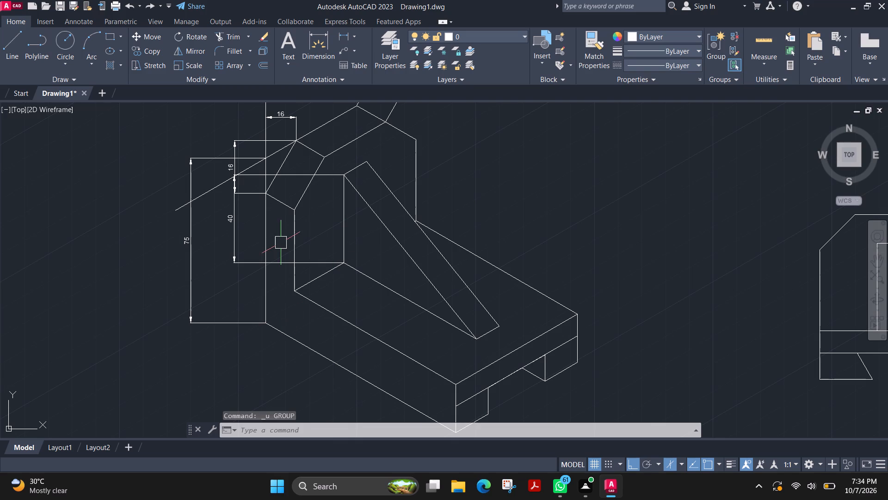
Erase all dimensions and both construction lines from the isometric view, including the 15 thickness dimension at its top.
{"action": "scroll", "coordinate": [287, 186], "scroll_direction": "down", "scroll_amount": 1}
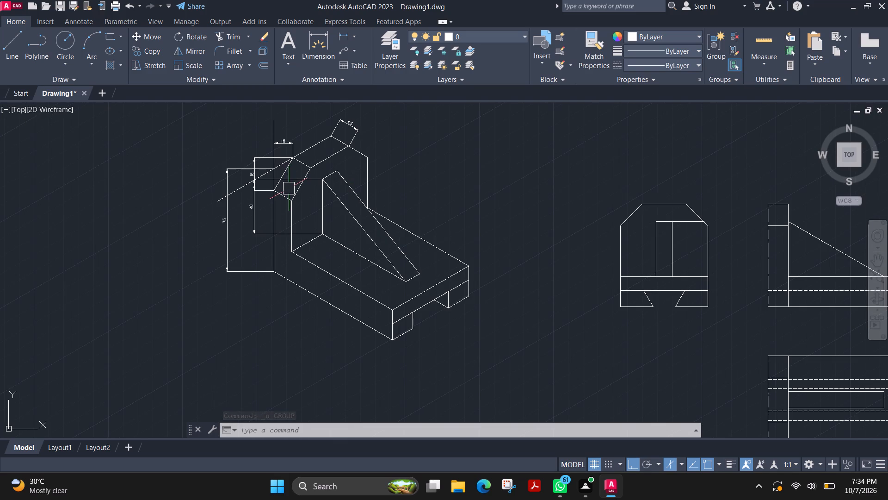
{"action": "scroll", "coordinate": [268, 177], "scroll_direction": "up", "scroll_amount": 3}
{"action": "scroll", "coordinate": [224, 226], "scroll_direction": "down", "scroll_amount": 2}
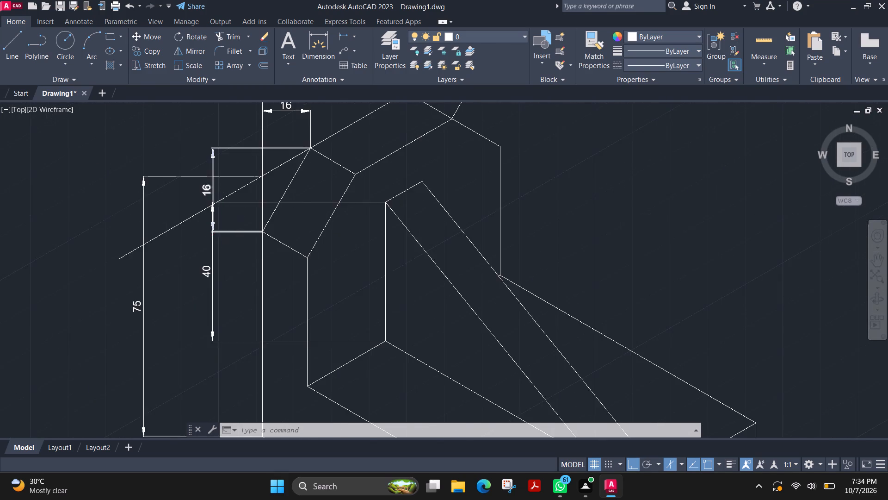
{"action": "left_click", "coordinate": [213, 392]}
{"action": "left_click", "coordinate": [157, 188]}
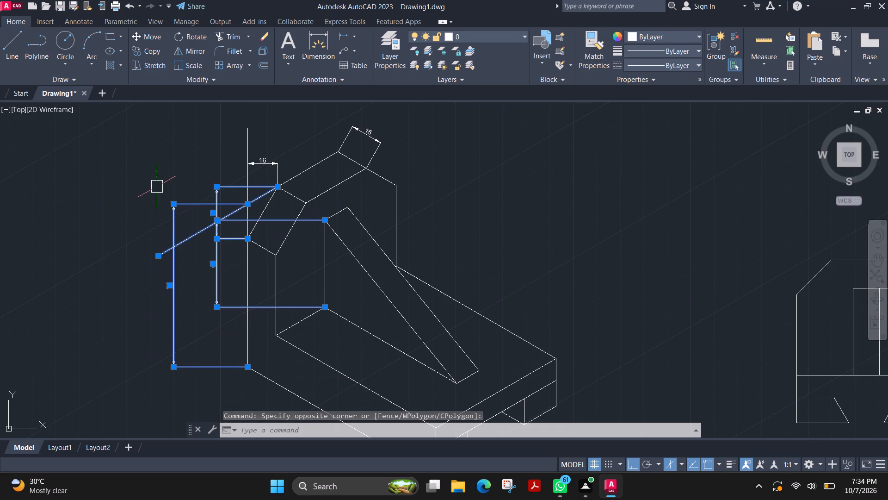
{"action": "key", "text": "Delete"}
{"action": "left_click", "coordinate": [307, 140]}
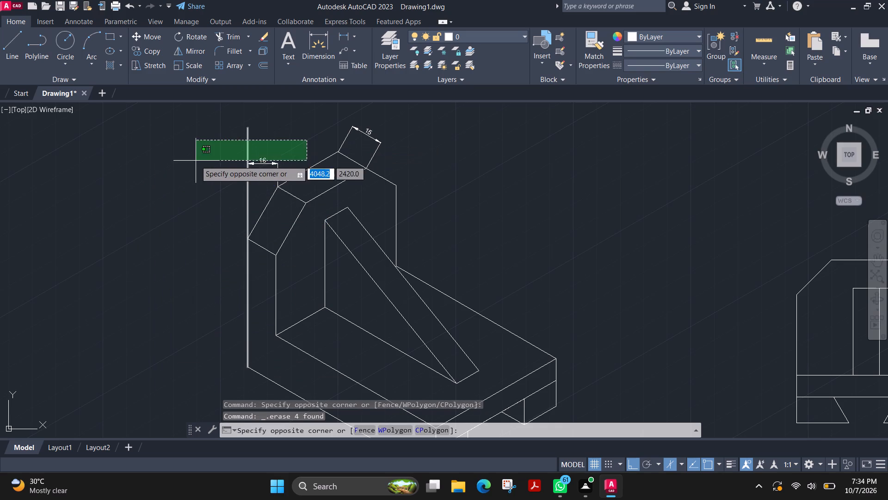
{"action": "left_click", "coordinate": [194, 167]}
{"action": "key", "text": "Delete"}
{"action": "left_click", "coordinate": [409, 146]}
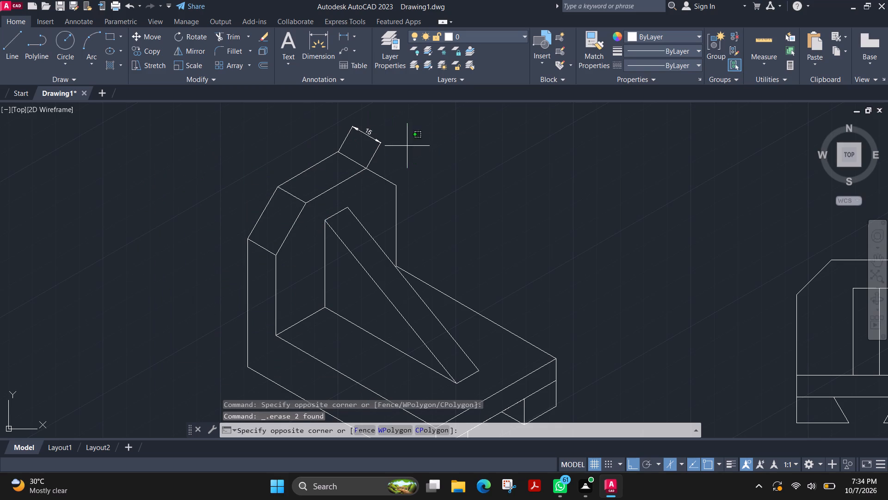
{"action": "left_click", "coordinate": [360, 112]}
{"action": "key", "text": "Delete"}
Delete the horizontal line running from the rib's top corner to the bevel in the front view.
{"action": "scroll", "coordinate": [510, 221], "scroll_direction": "down", "scroll_amount": 1}
{"action": "middle_click_drag", "start_coordinate": [572, 241], "coordinate": [521, 236]}
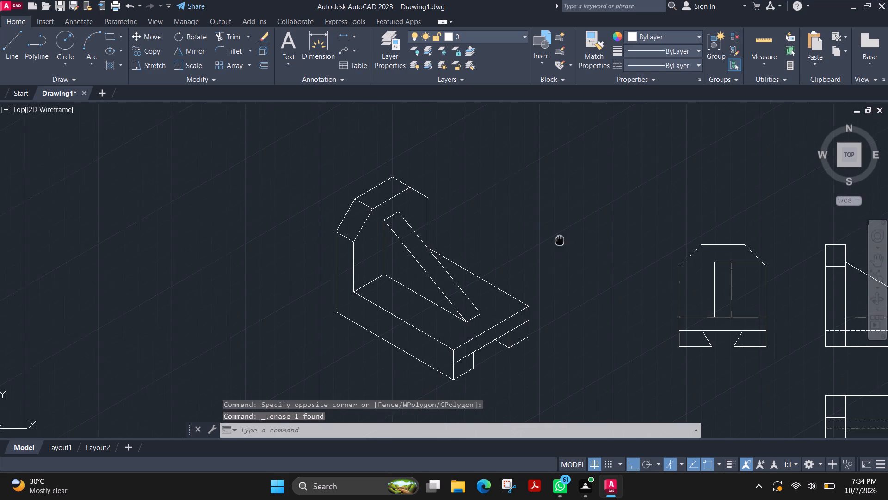
{"action": "middle_click_drag", "start_coordinate": [521, 236], "coordinate": [322, 216]}
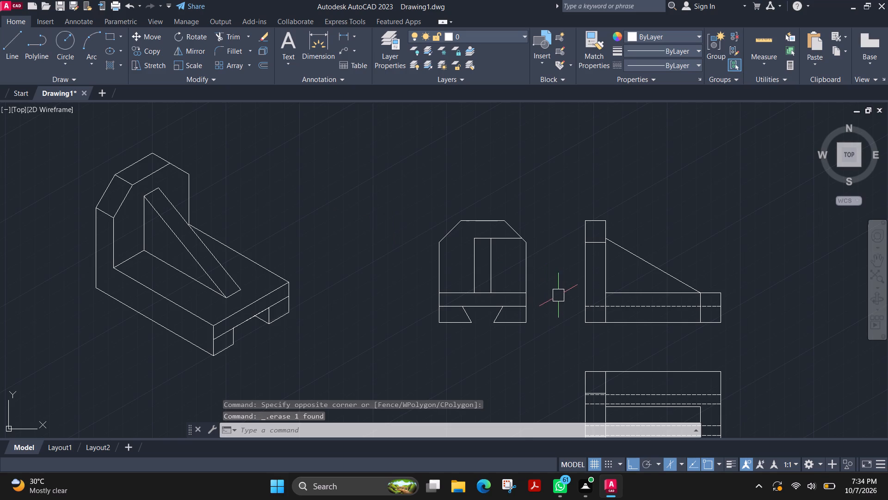
{"action": "scroll", "coordinate": [521, 269], "scroll_direction": "up", "scroll_amount": 2}
{"action": "left_click", "coordinate": [481, 194]}
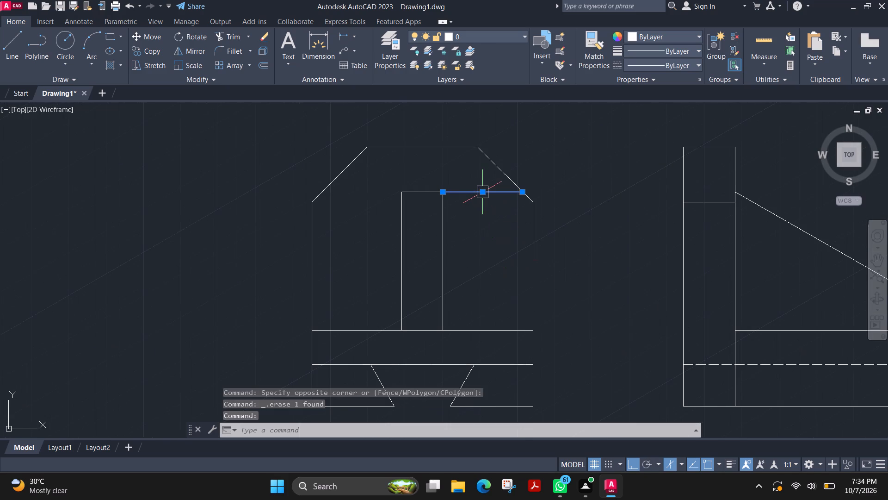
{"action": "key", "text": "Delete"}
Start saving the drawing and choose the fuji drawing file folder on the Desktop as its destination.
{"action": "scroll", "coordinate": [497, 221], "scroll_direction": "down", "scroll_amount": 3}
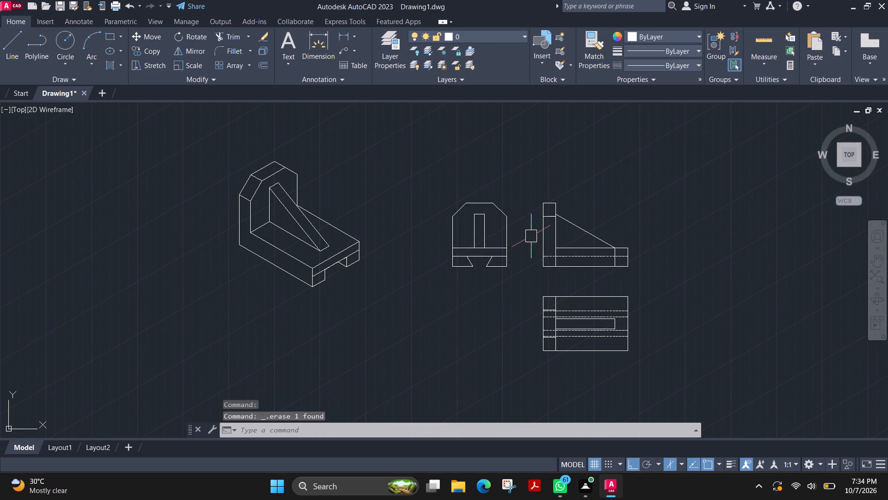
{"action": "middle_click_drag", "start_coordinate": [444, 292], "coordinate": [447, 312]}
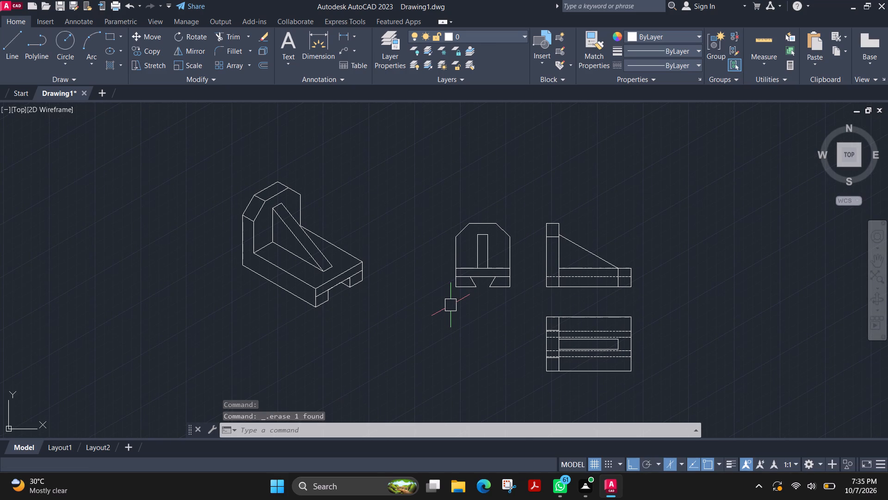
{"action": "key", "text": "ctrl+s"}
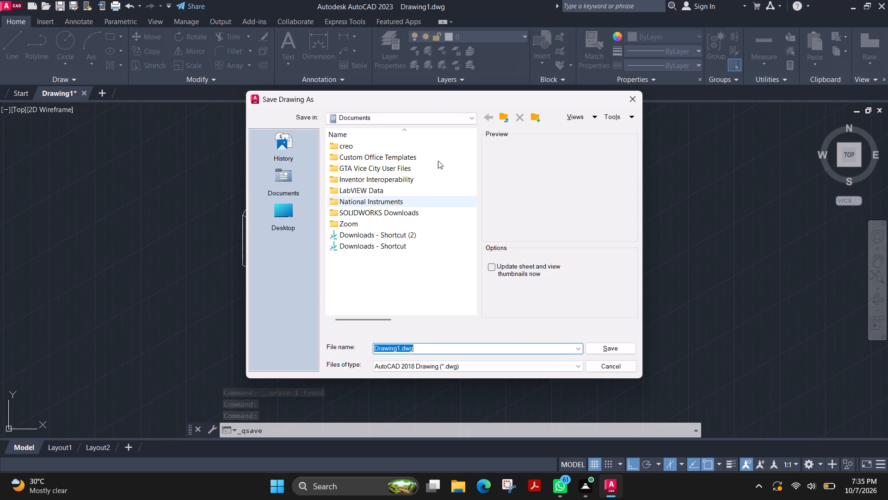
{"action": "left_click", "coordinate": [284, 210]}
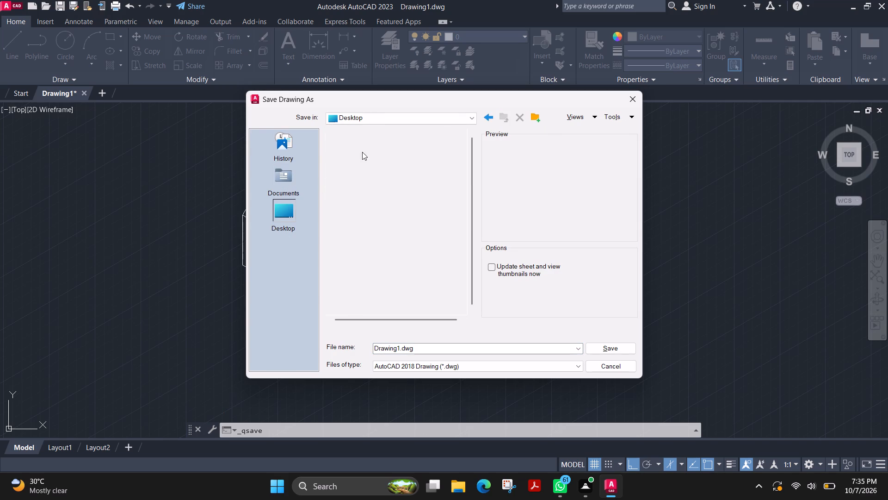
{"action": "scroll", "coordinate": [369, 272], "scroll_direction": "down", "scroll_amount": 1}
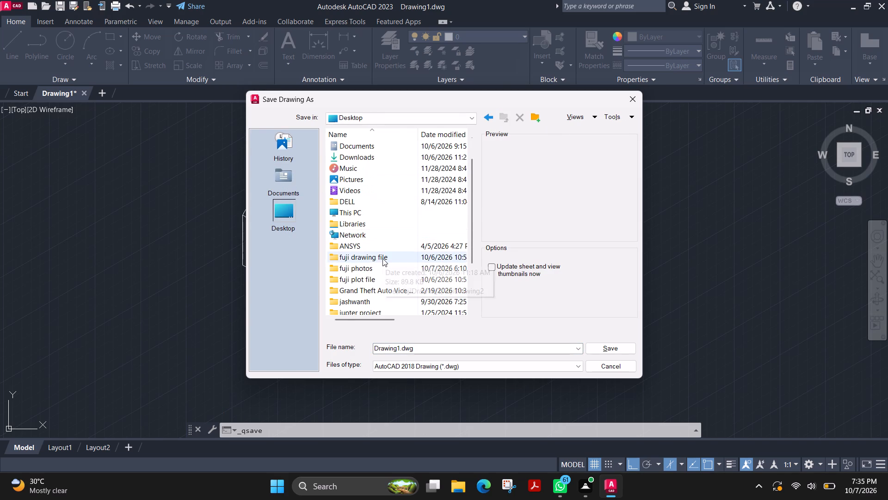
{"action": "double_click", "coordinate": [382, 258]}
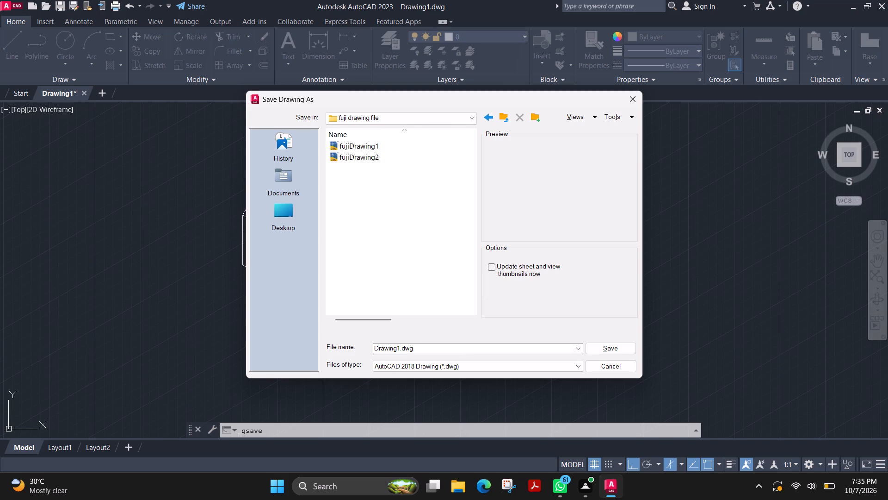
Name the file fujiDrawing3.dwg and save it as an AutoCAD 2018 drawing.
{"action": "left_click", "coordinate": [439, 348]}
{"action": "left_click", "coordinate": [439, 348]}
{"action": "key", "text": "Right"}
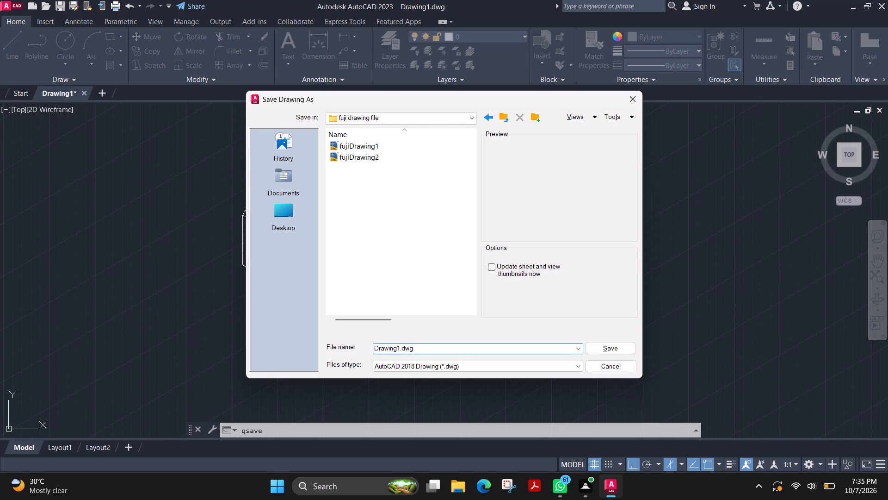
{"action": "key", "text": "Left"}
{"action": "key", "text": "Left"}
{"action": "key", "text": "Left"}
{"action": "key", "text": "Left"}
{"action": "key", "text": "BackSpace"}
{"action": "key", "text": "3"}
{"action": "key", "text": "Left"}
{"action": "key", "text": "Left"}
{"action": "key", "text": "Left"}
{"action": "key", "text": "Left"}
{"action": "key", "text": "Left"}
{"action": "key", "text": "Left"}
{"action": "key", "text": "Left"}
{"action": "key", "text": "Left"}
{"action": "key", "text": "Left"}
{"action": "key", "text": "Left"}
{"action": "type", "text": "fuji"}
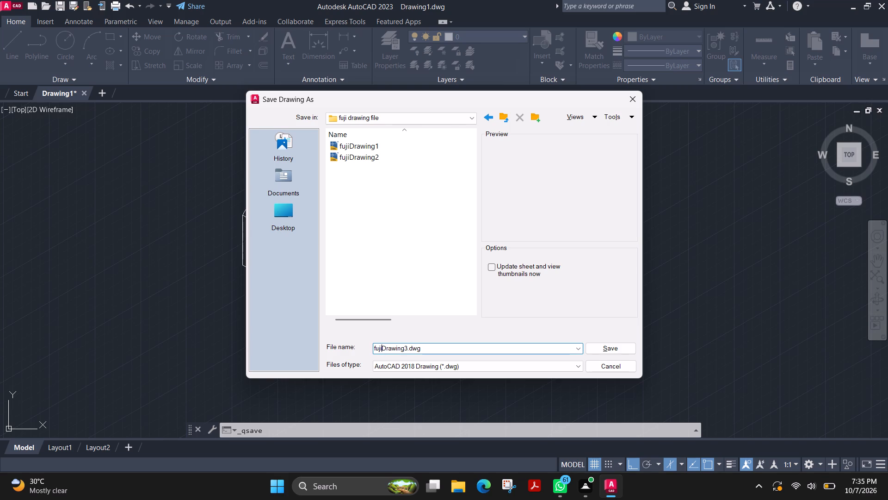
{"action": "left_click", "coordinate": [617, 350]}
Start a plot and define its area as a window enclosing the isometric view and all three orthographic views.
{"action": "type", "text": "pll"}
{"action": "key", "text": "BackSpace"}
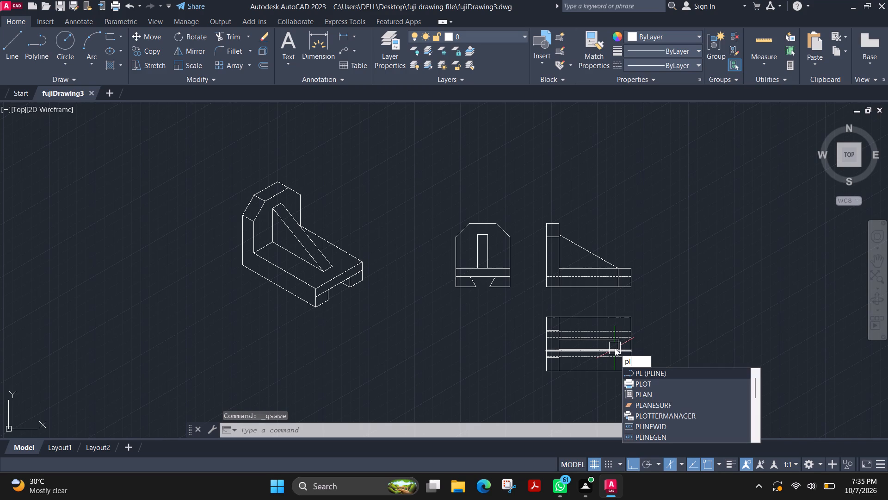
{"action": "left_click", "coordinate": [657, 385]}
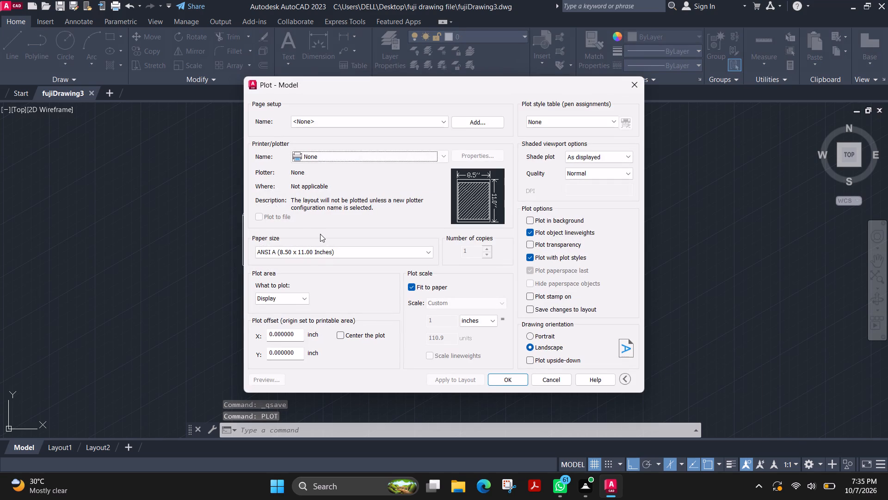
{"action": "left_click", "coordinate": [290, 300]}
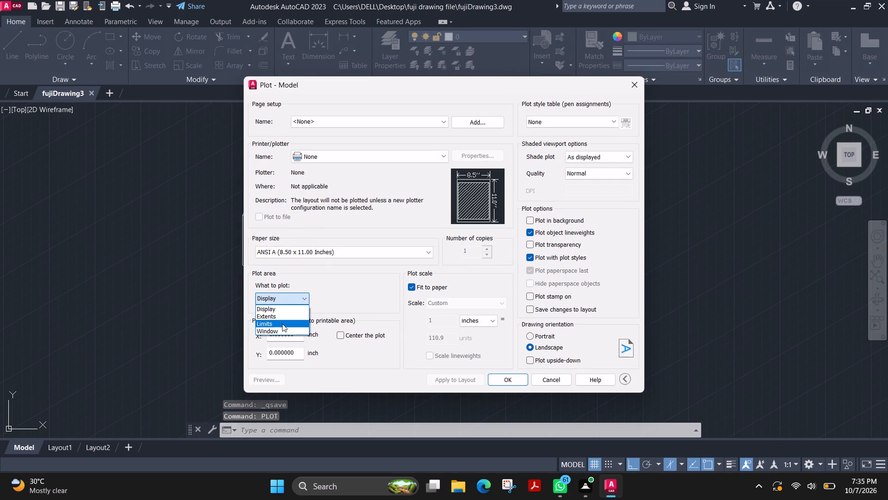
{"action": "left_click", "coordinate": [282, 329]}
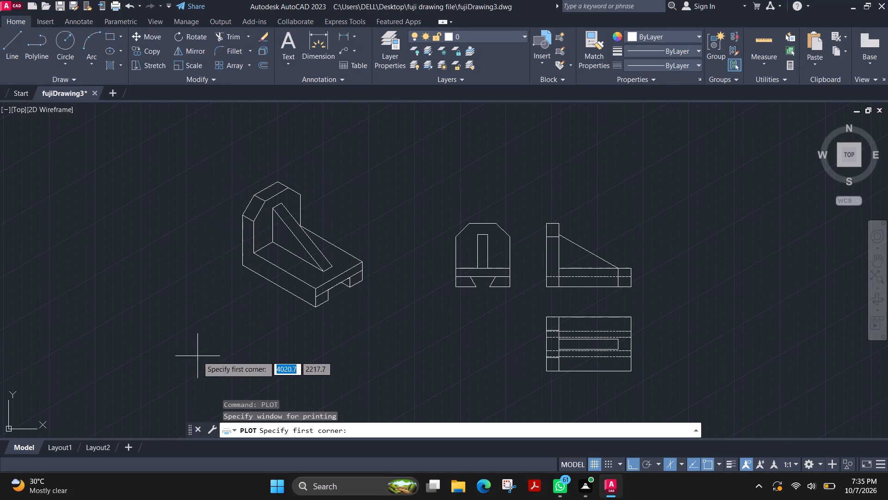
{"action": "left_click", "coordinate": [669, 394]}
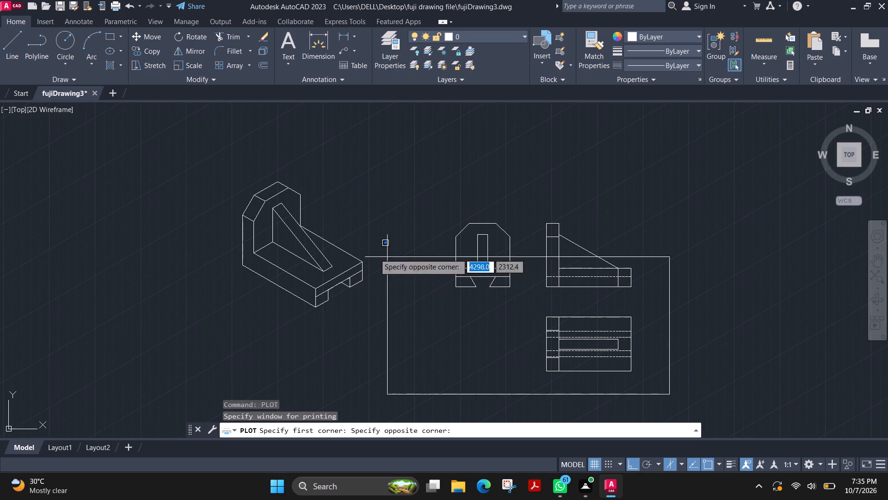
{"action": "left_click", "coordinate": [188, 150]}
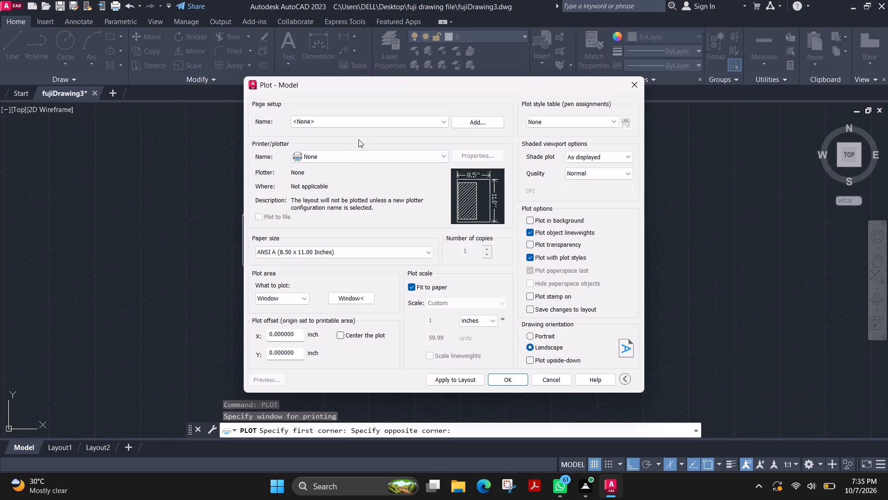
Set the plot's printer to DWG To PDF.pc3 and its paper size to ISO A4 (210.00 x 297.00 MM).
{"action": "left_click", "coordinate": [353, 125]}
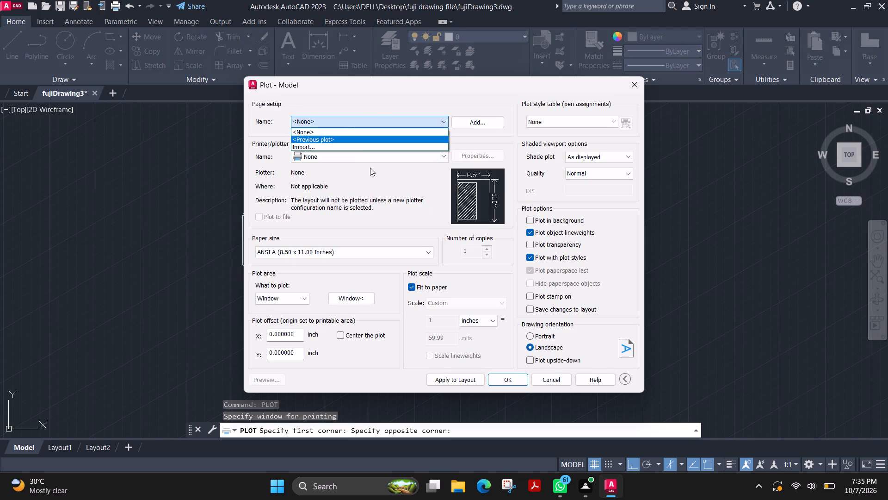
{"action": "left_click", "coordinate": [374, 173]}
{"action": "left_click", "coordinate": [373, 156]}
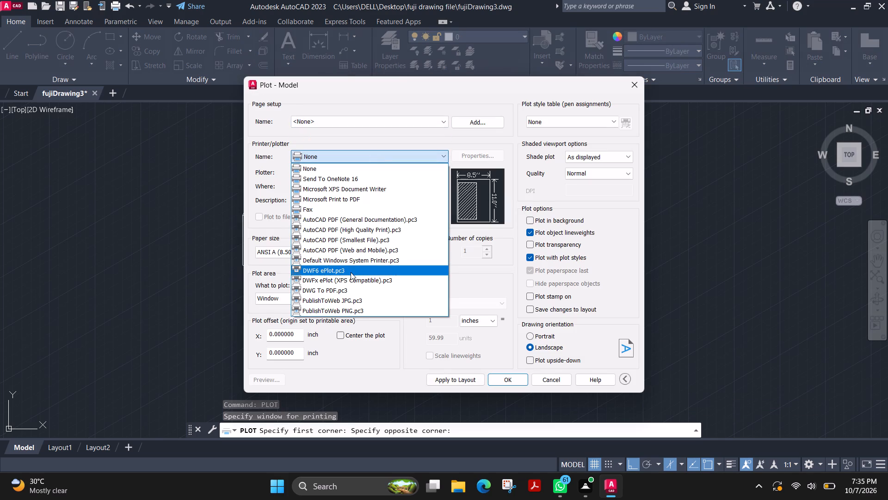
{"action": "left_click", "coordinate": [355, 290]}
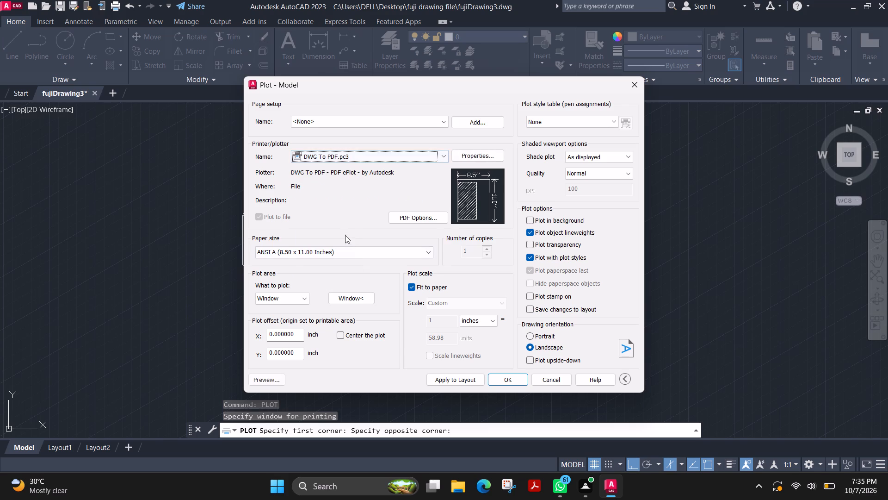
{"action": "left_click", "coordinate": [297, 253]}
{"action": "scroll", "coordinate": [342, 344], "scroll_direction": "down", "scroll_amount": 3}
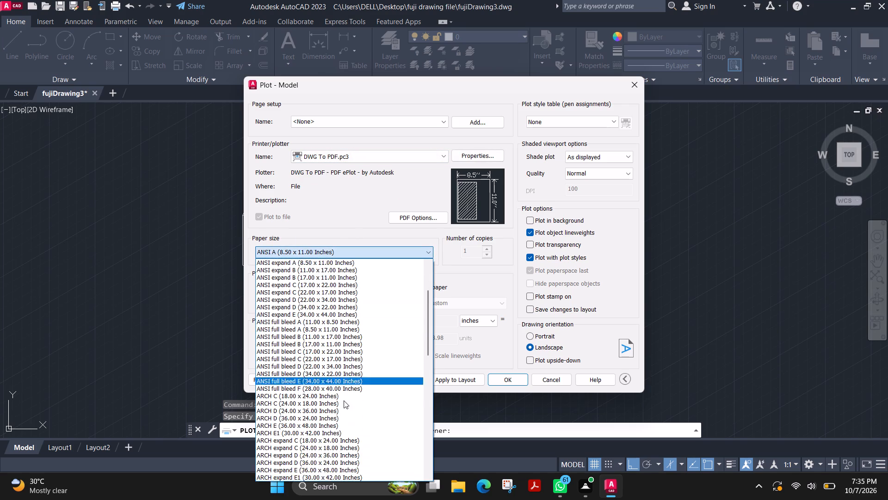
{"action": "scroll", "coordinate": [344, 400], "scroll_direction": "down", "scroll_amount": 7}
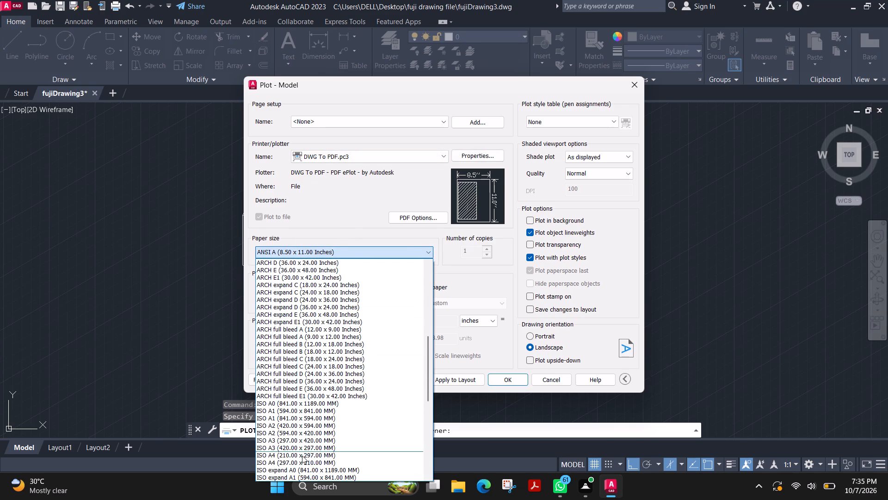
{"action": "left_click", "coordinate": [302, 456]}
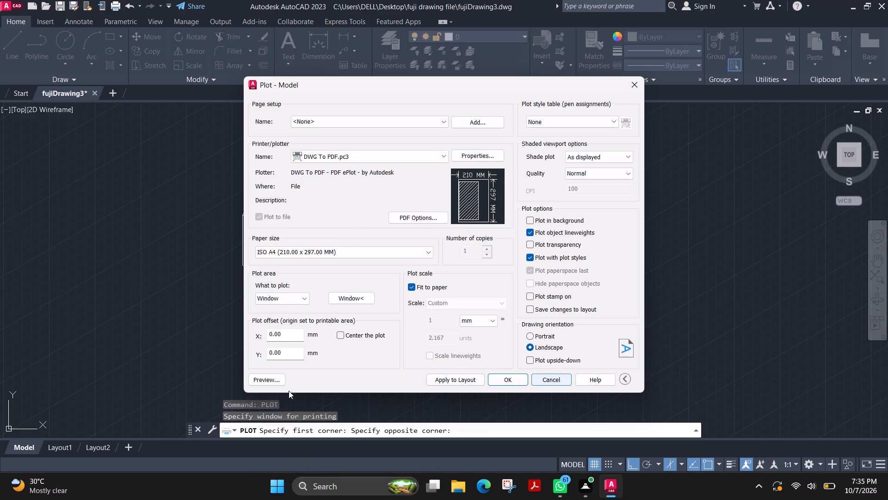
Preview the plot, save it as a PDF under the proposed name in the Desktop's fuji plot file folder, and close the PDF viewer.
{"action": "left_click", "coordinate": [273, 381]}
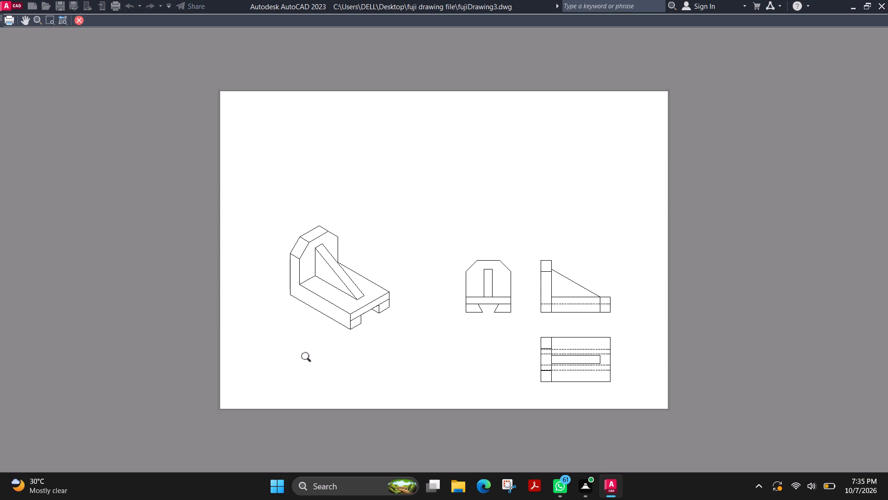
{"action": "left_click", "coordinate": [12, 23]}
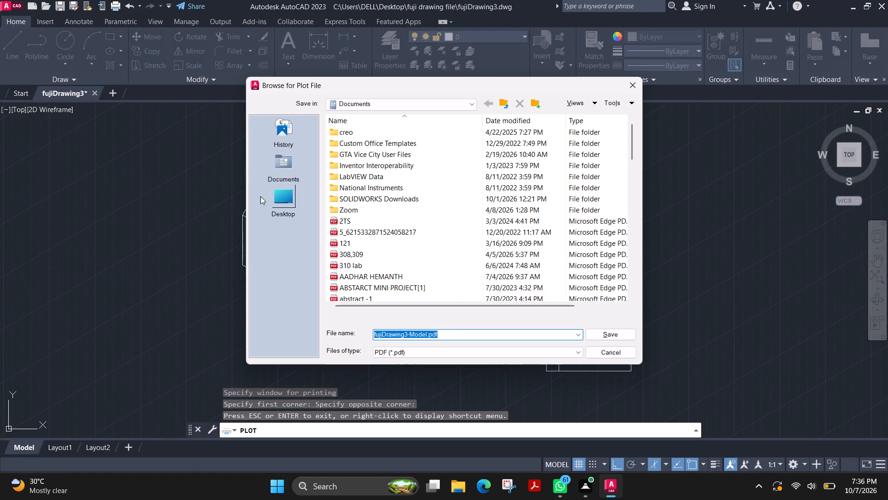
{"action": "double_click", "coordinate": [286, 196]}
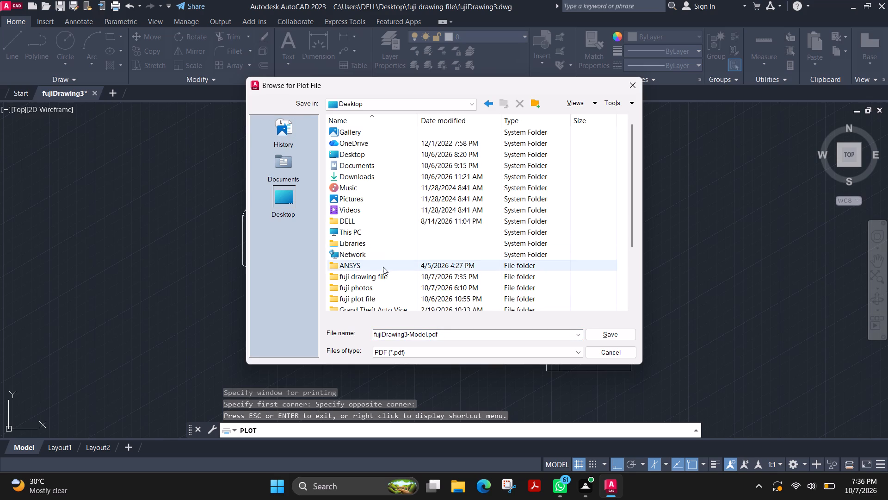
{"action": "scroll", "coordinate": [379, 291], "scroll_direction": "down", "scroll_amount": 1}
{"action": "double_click", "coordinate": [372, 266]}
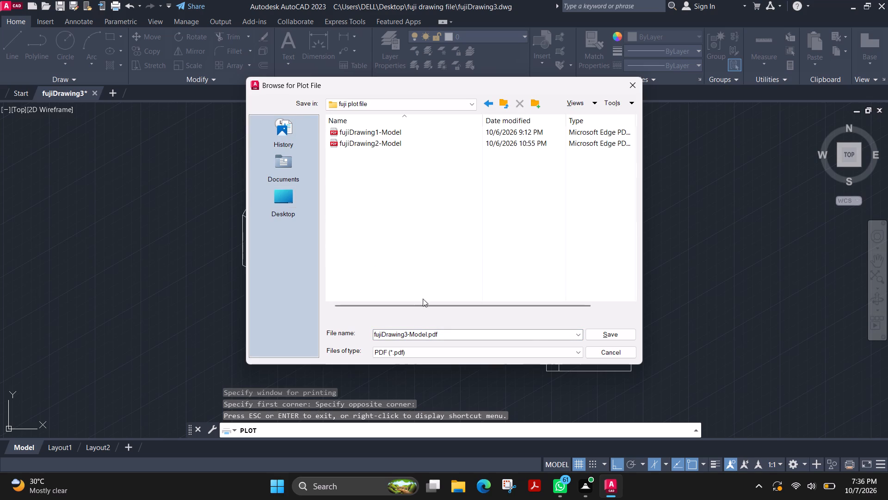
{"action": "left_click", "coordinate": [609, 336]}
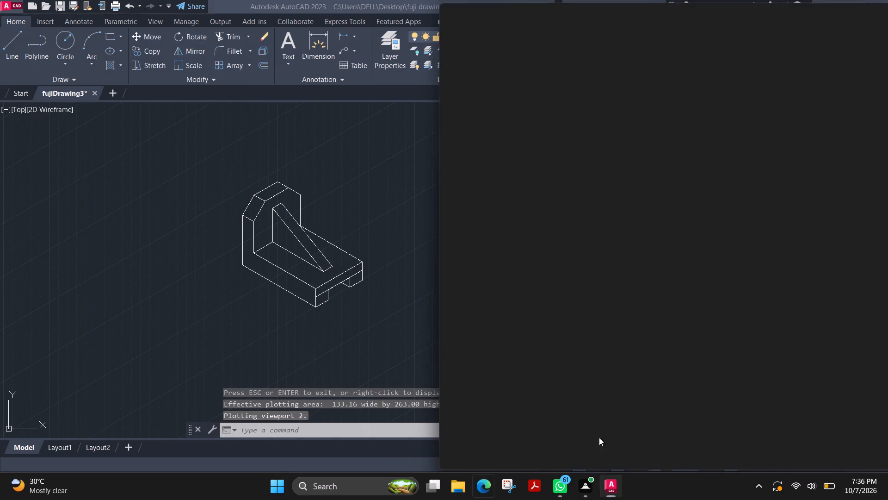
{"action": "left_click", "coordinate": [881, 11]}
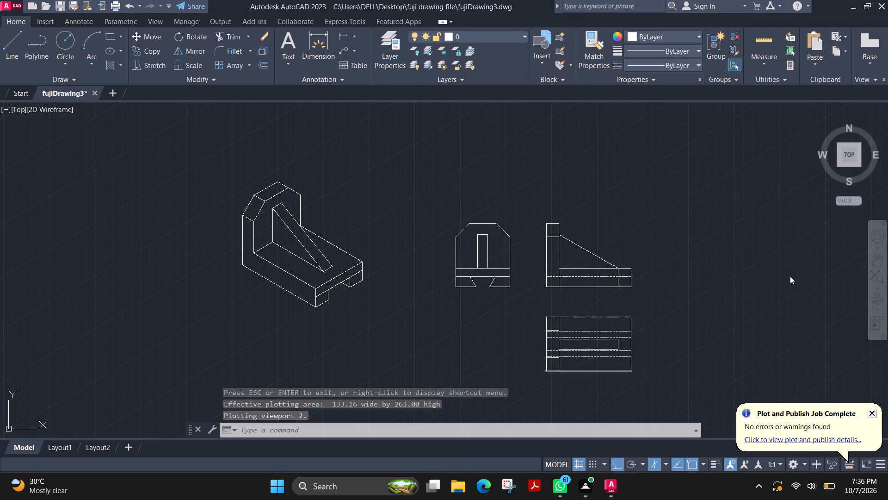